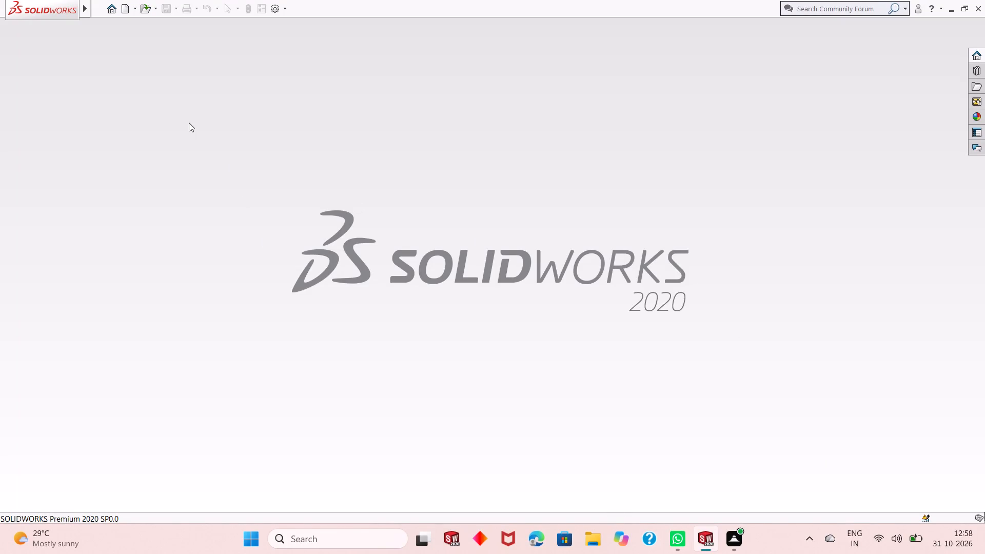
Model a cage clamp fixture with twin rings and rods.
Create a new part document.
left_click(122, 11)
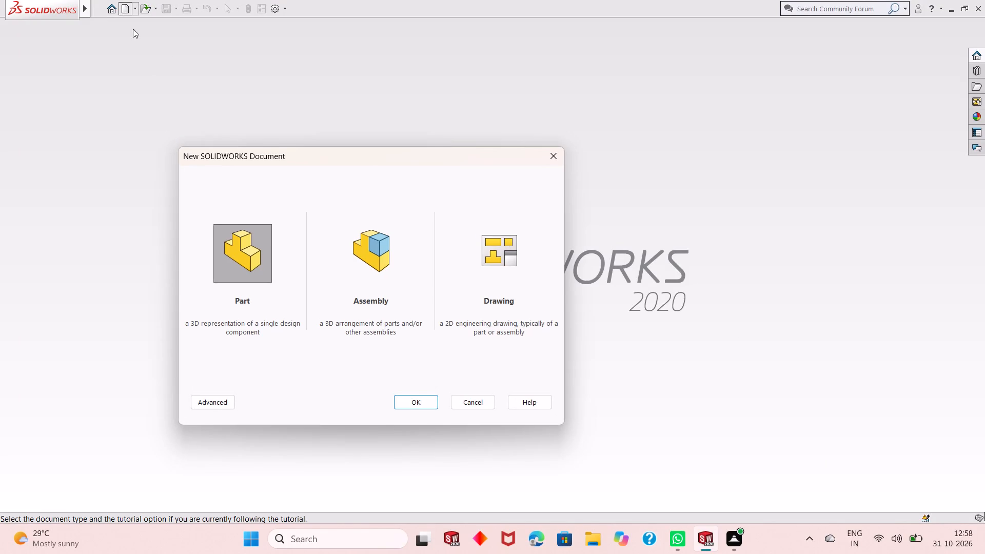
double_click(240, 252)
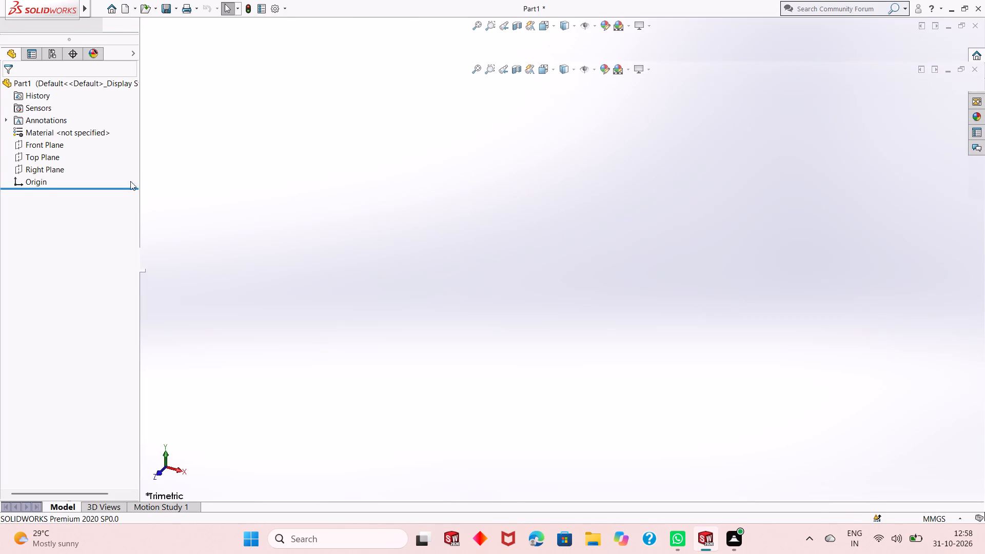
Sketch a circle of about 38 mm radius on the Front Plane, centred on the origin.
left_click(57, 189)
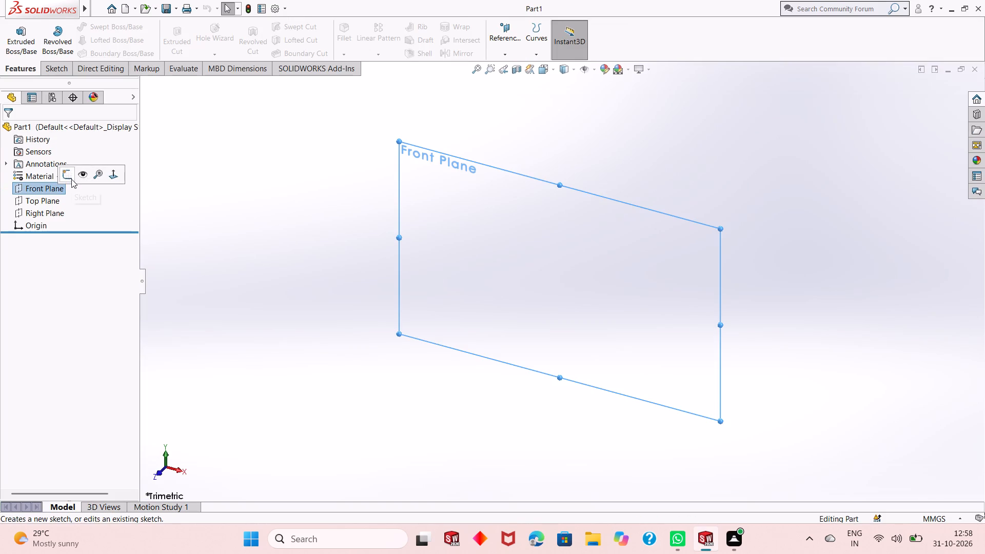
left_click(71, 174)
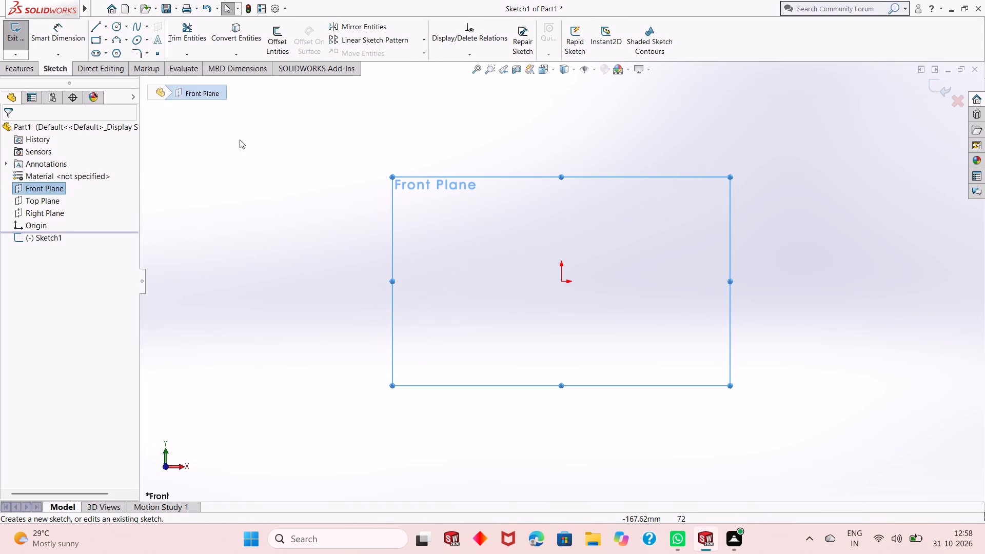
left_click(114, 27)
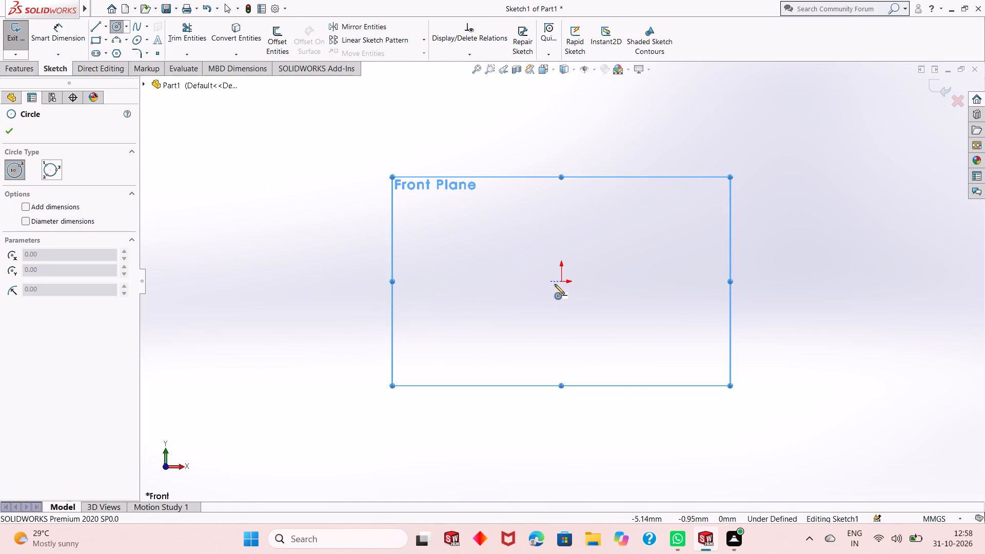
left_click(561, 284)
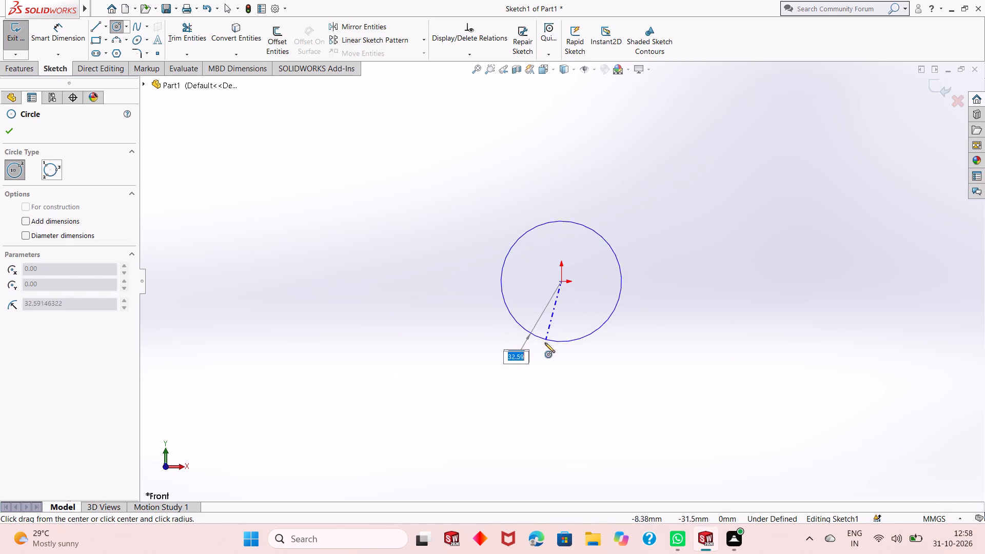
left_click(540, 350)
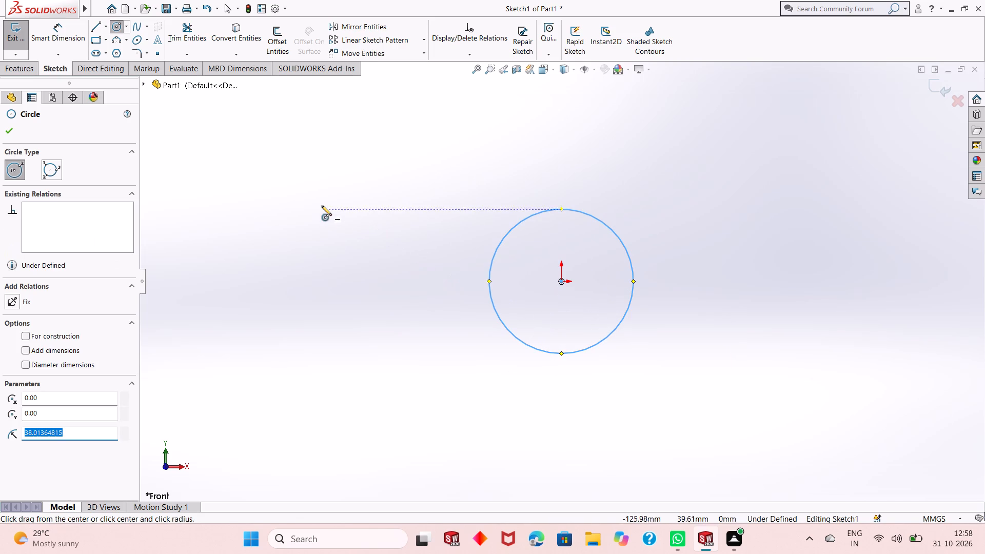
right_click(321, 206)
left_click(330, 209)
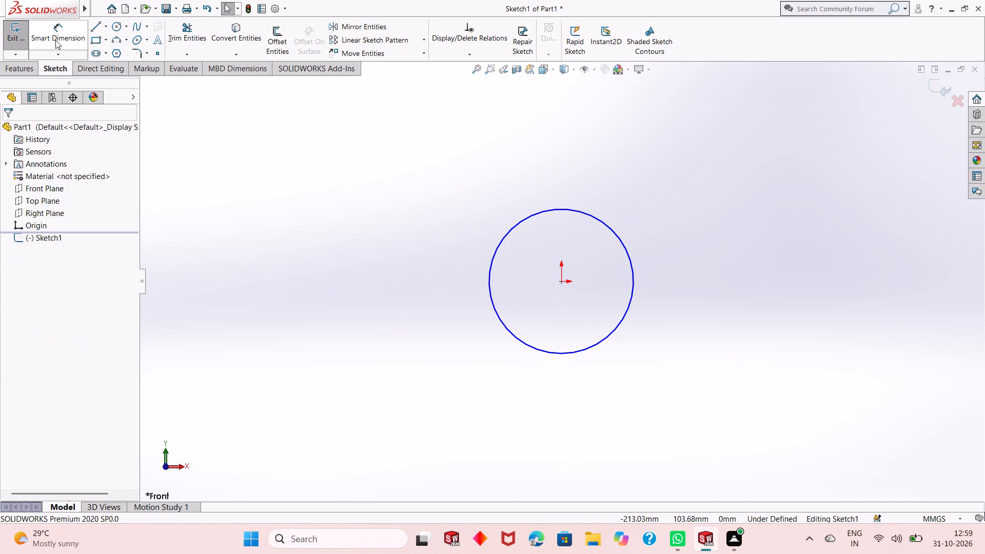
Dimension the circle's diameter to 110 mm.
left_click(55, 40)
left_click(501, 324)
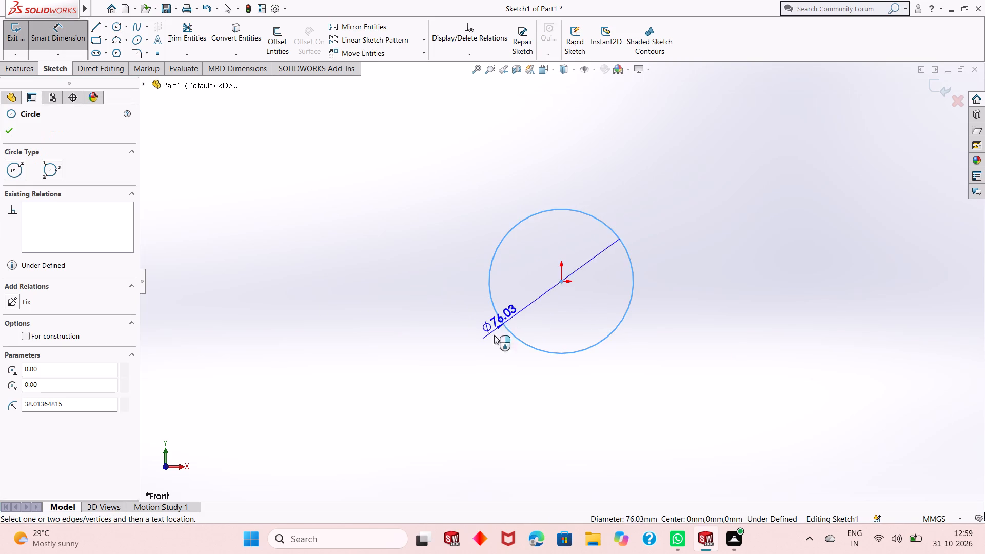
left_click(433, 389)
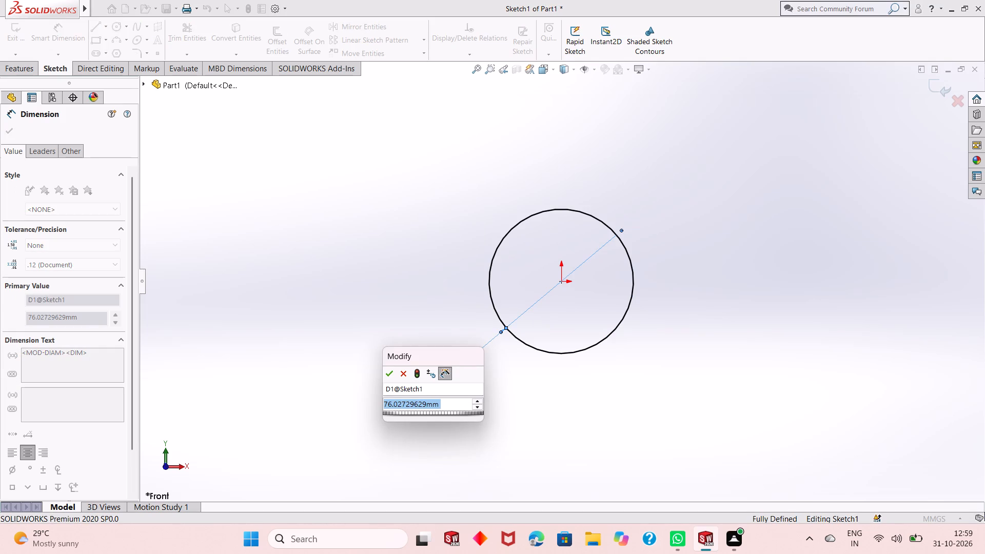
type("110")
key("Return")
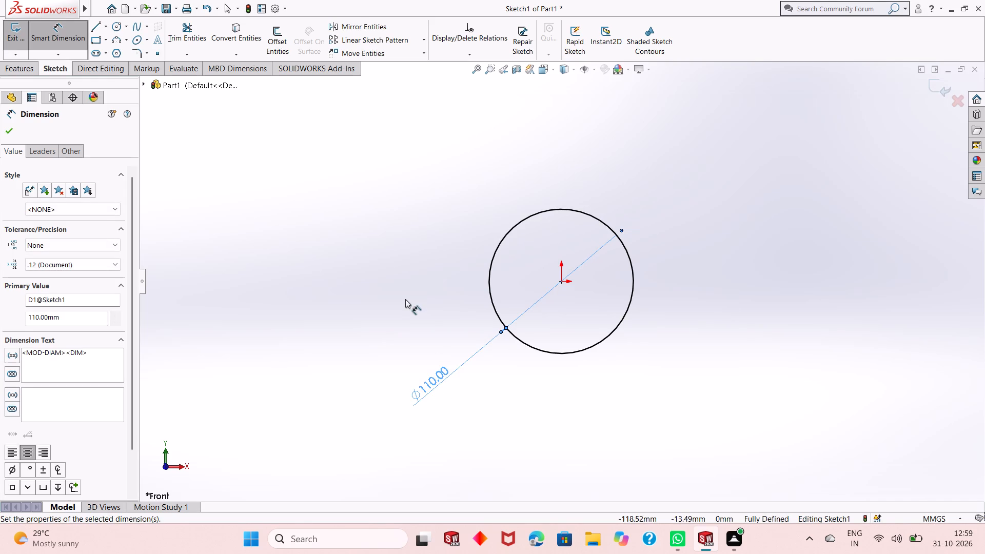
right_click(405, 299)
left_click(416, 331)
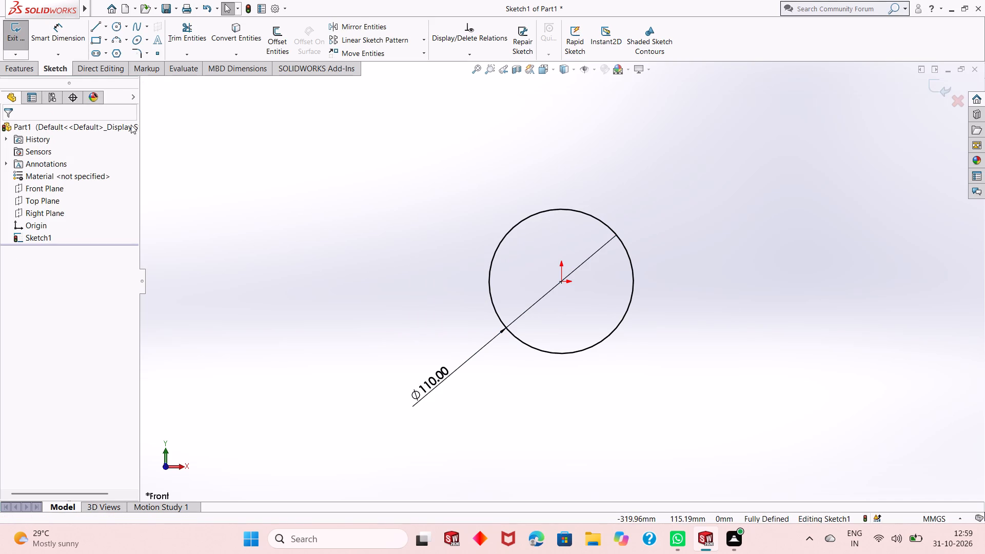
Extrude the circle as a blind boss 10 mm deep in the reversed direction from the sketch plane.
left_click(18, 71)
left_click(28, 50)
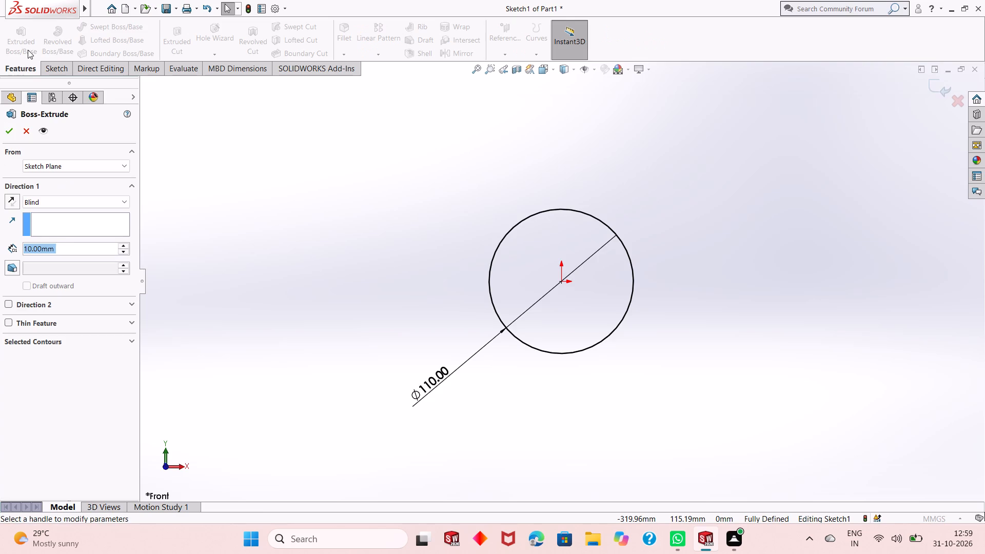
left_click(12, 203)
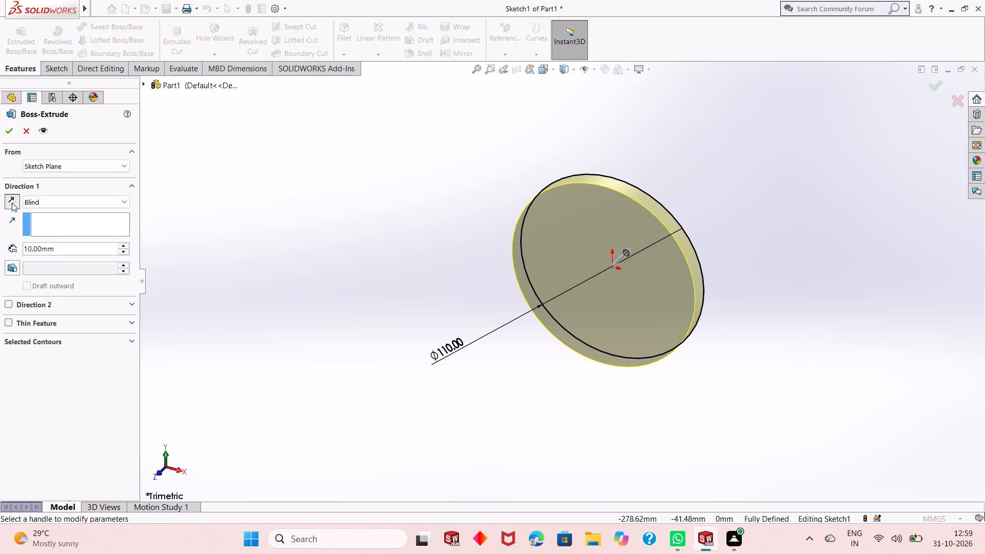
double_click(81, 243)
double_click(71, 248)
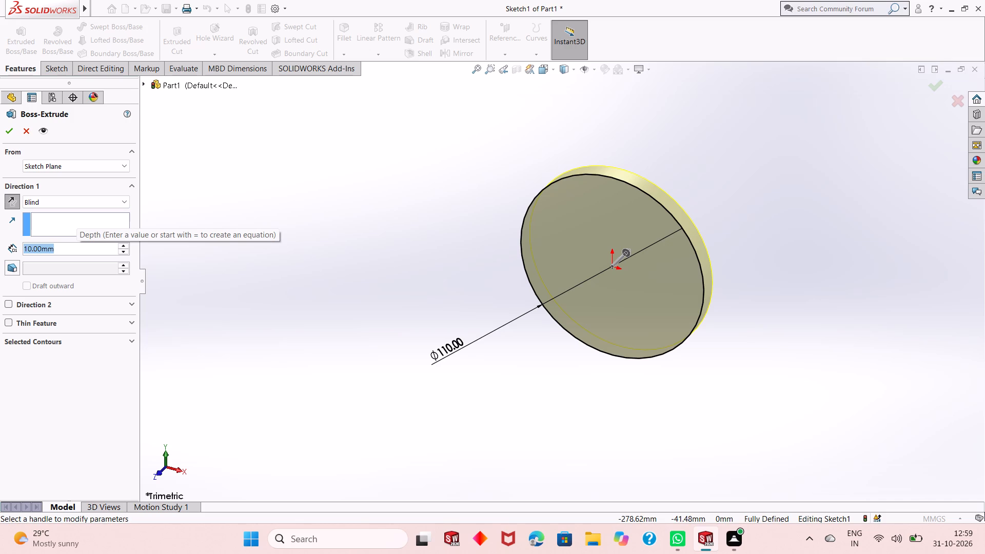
left_click(7, 132)
left_click(387, 304)
Create a reference plane offset 70 mm from the Front Plane, with the offset flipped to the side of the extruded disc.
middle_click_drag(533, 380, 531, 349)
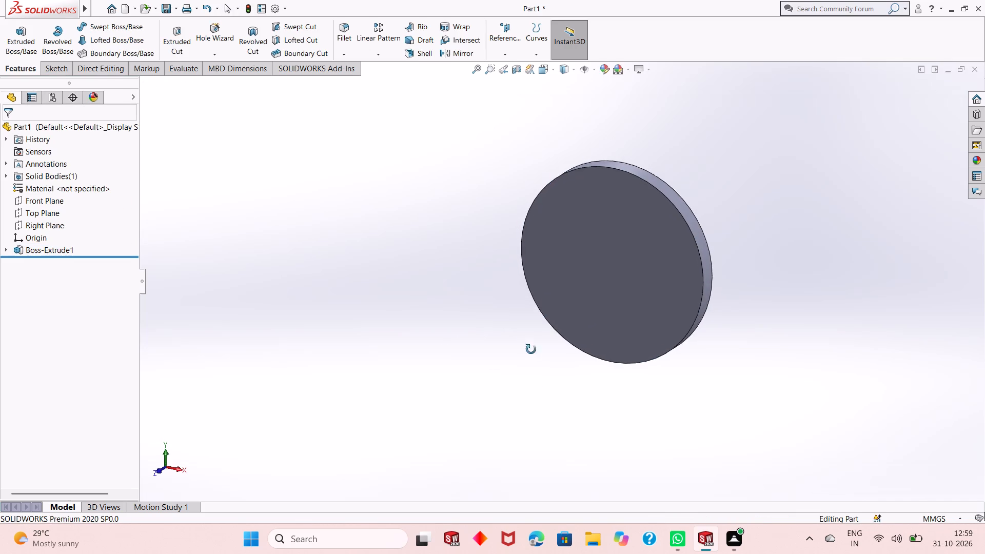
middle_click_drag(531, 349, 526, 339)
middle_click_drag(498, 341, 488, 351)
scroll(488, 351, "up", 2)
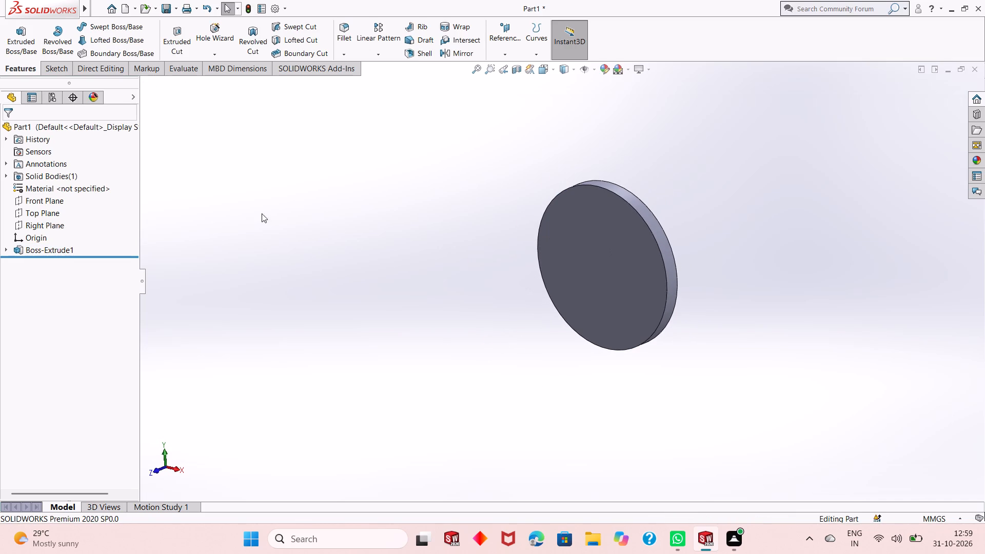
left_click(60, 202)
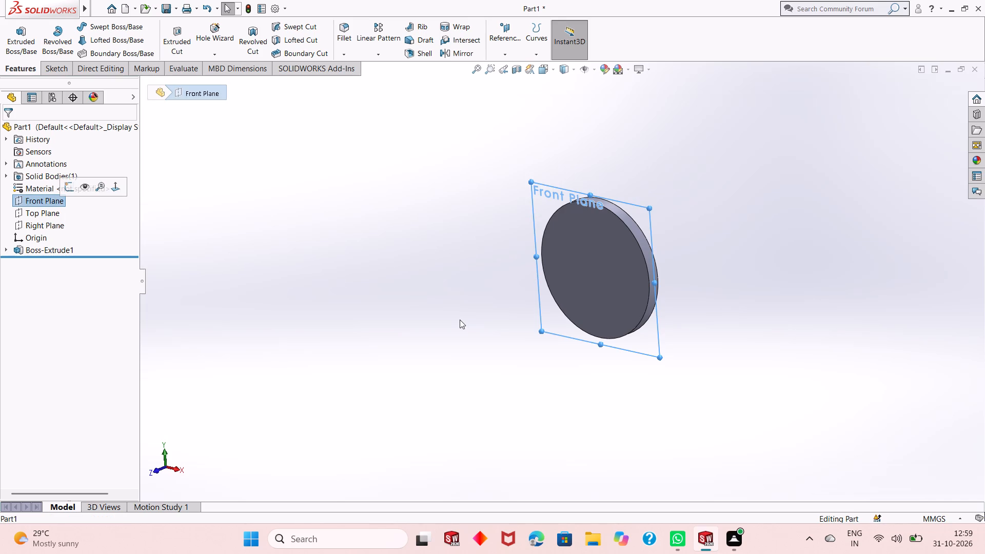
middle_click_drag(461, 320, 431, 339)
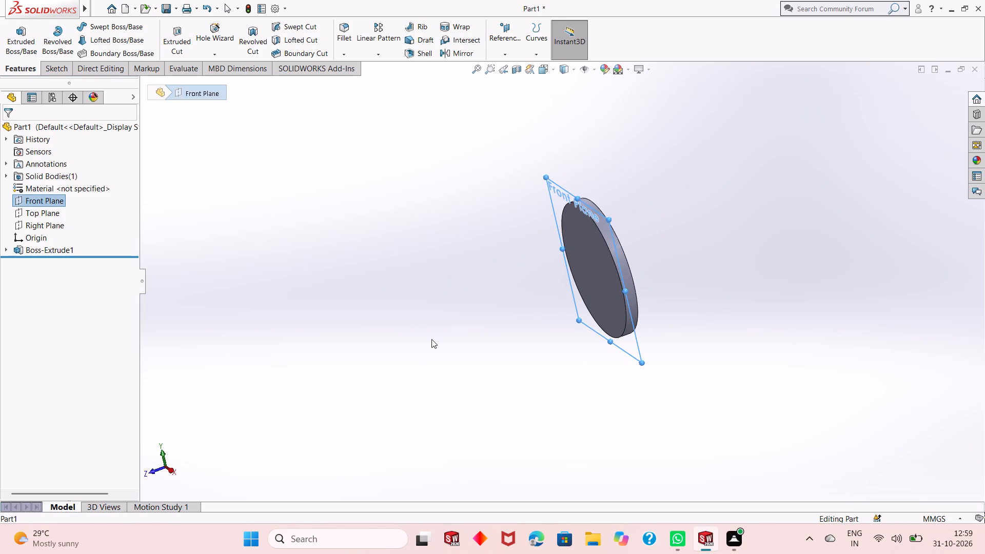
left_click(499, 44)
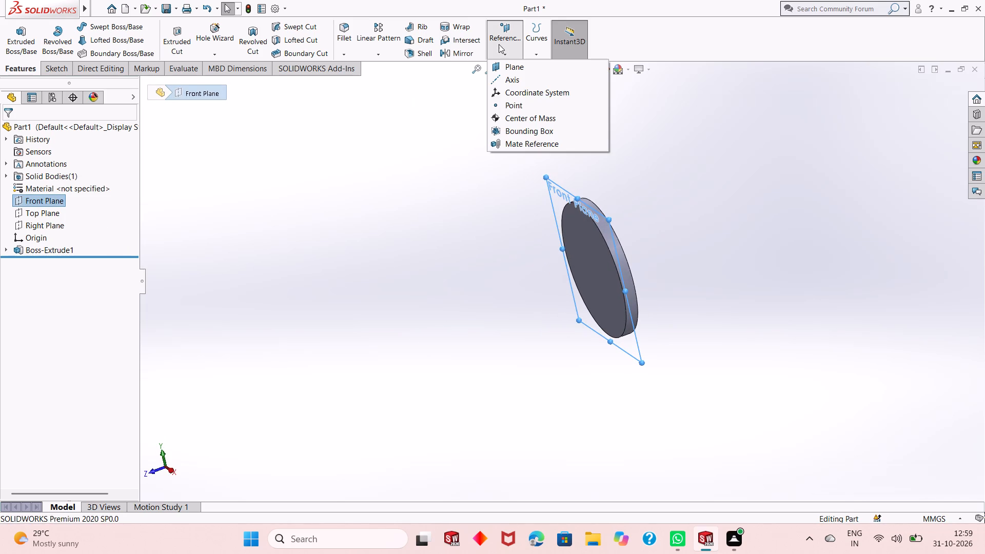
left_click(505, 66)
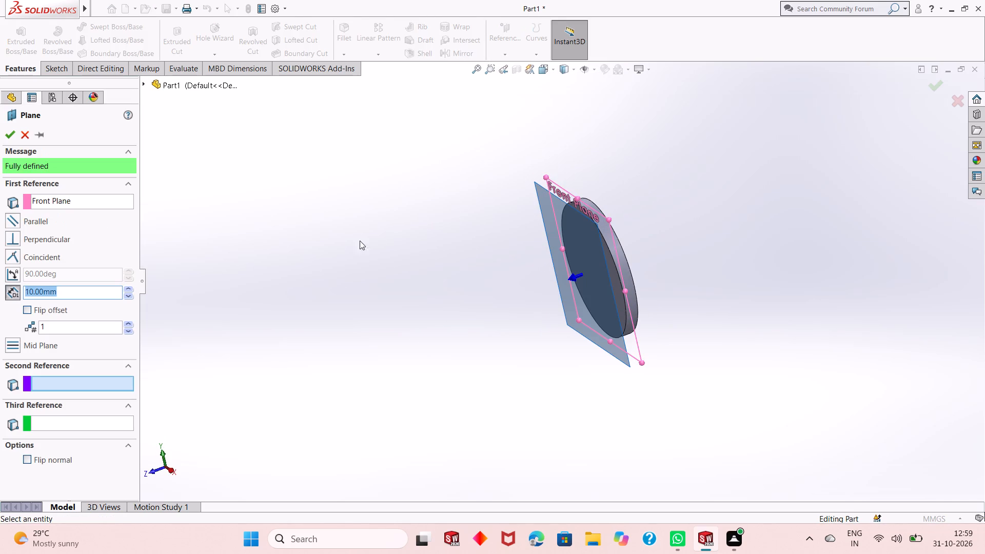
left_click(28, 309)
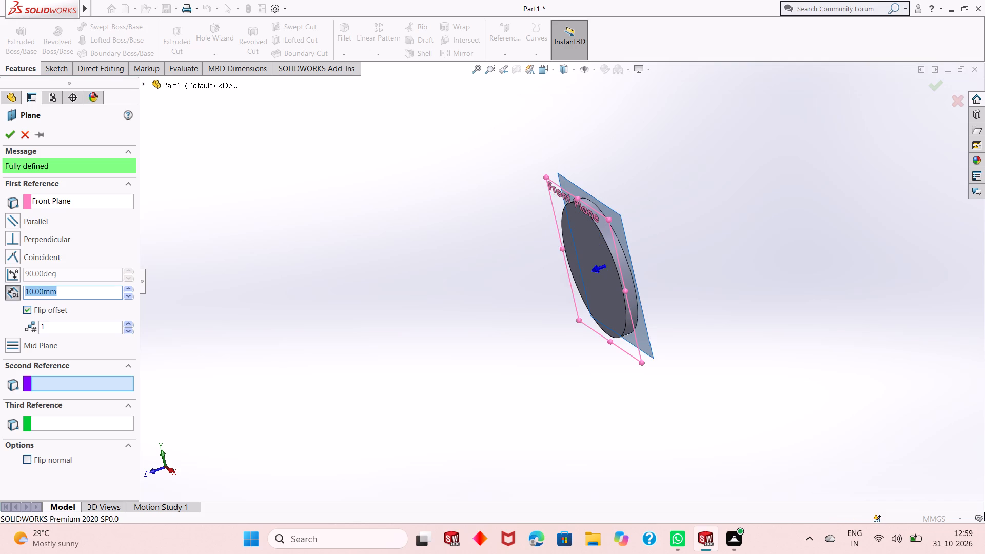
type("70")
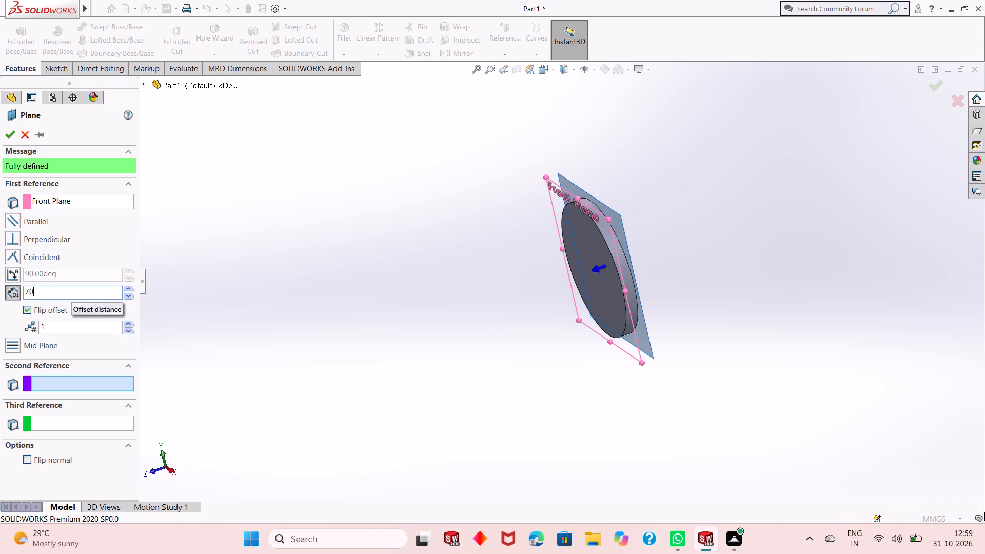
key("Return")
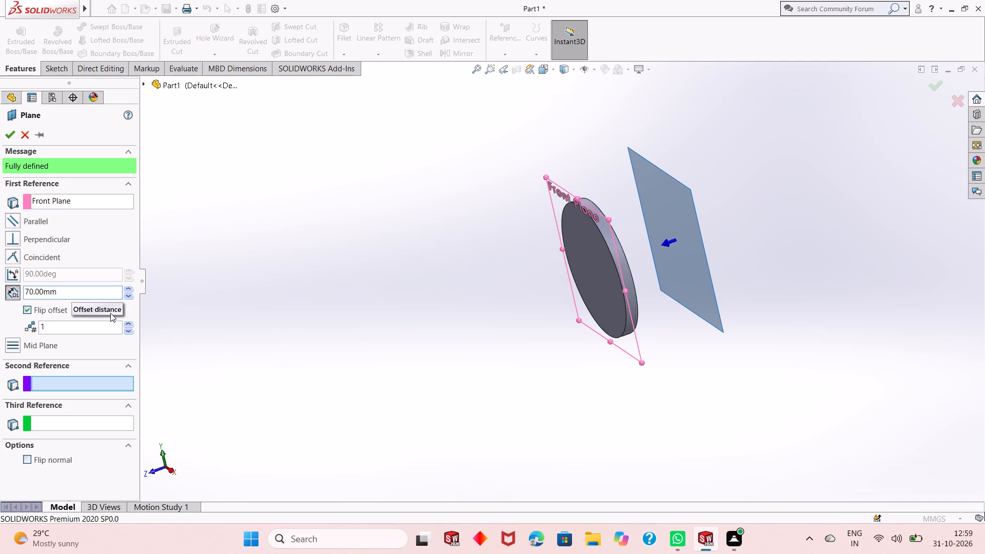
left_click(11, 134)
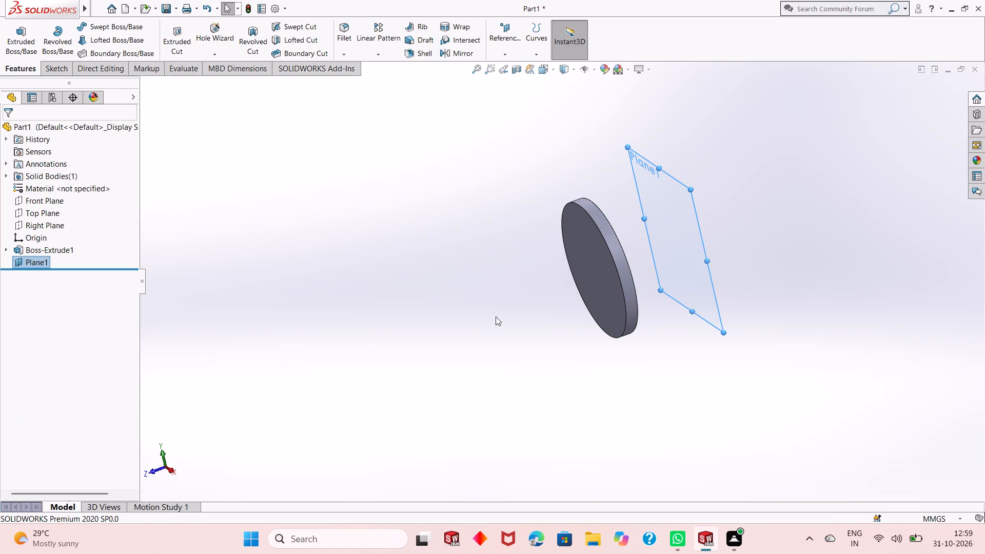
Open a new sketch on the plane offset behind the disc.
middle_click_drag(570, 346, 591, 325)
middle_click_drag(597, 318, 597, 313)
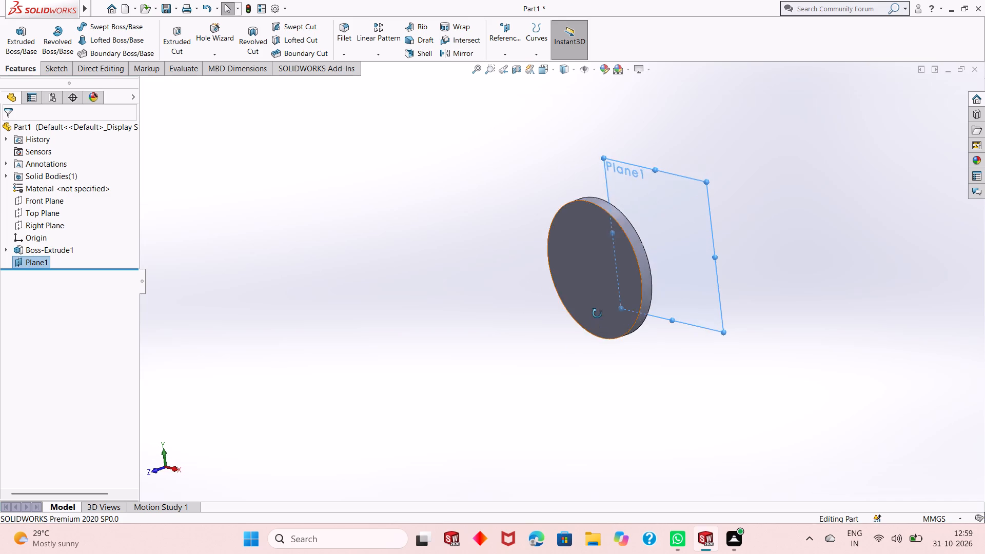
middle_click_drag(597, 313, 589, 285)
middle_click_drag(579, 282, 521, 295)
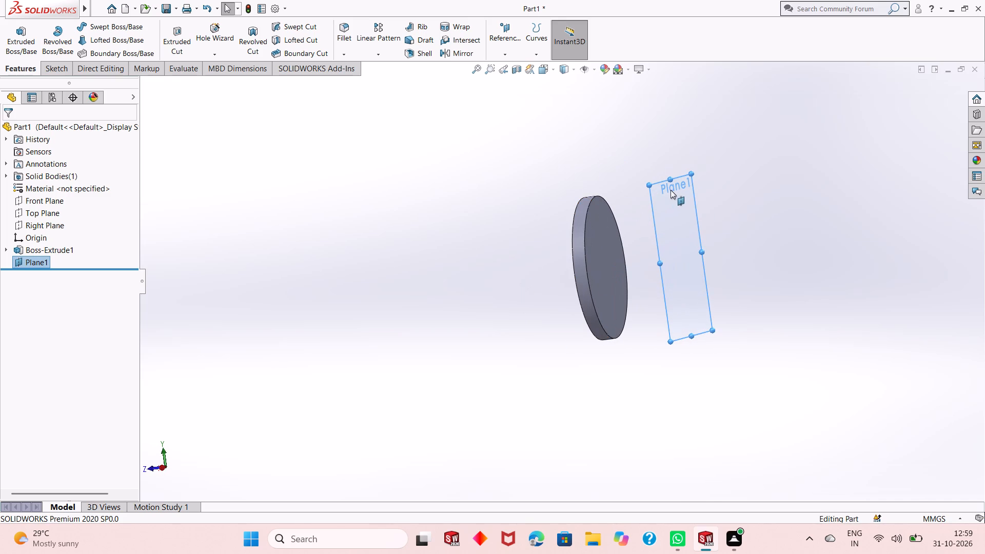
right_click(676, 214)
left_click(698, 200)
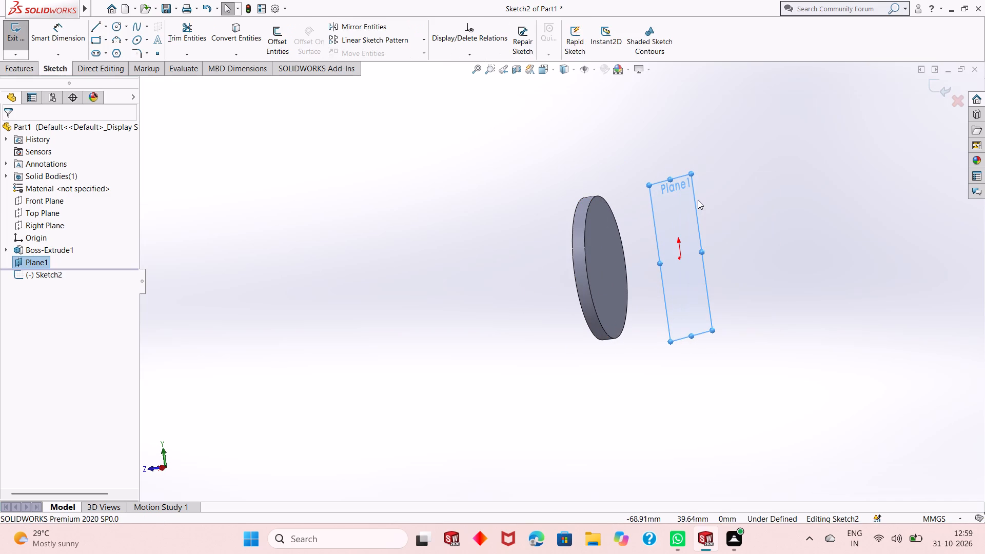
key("ctrl+8")
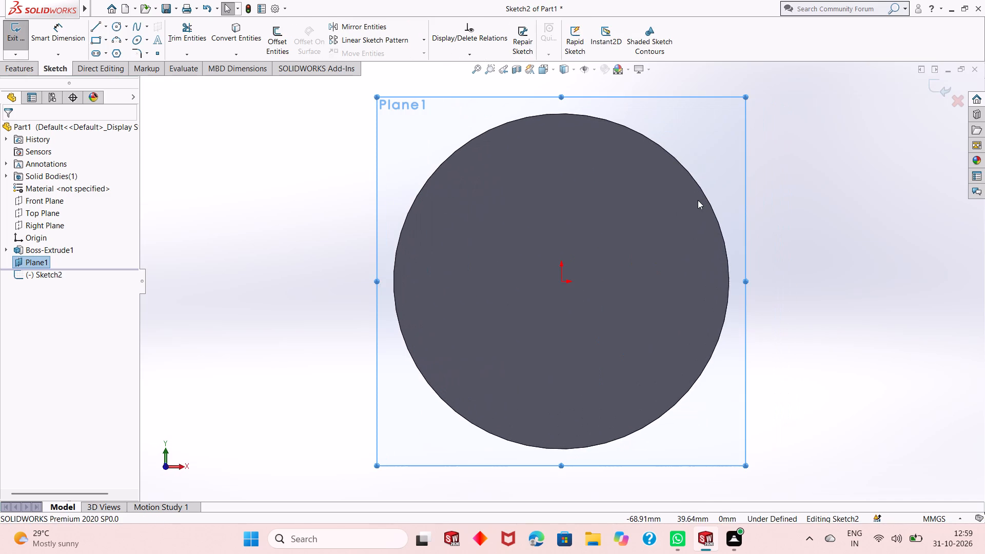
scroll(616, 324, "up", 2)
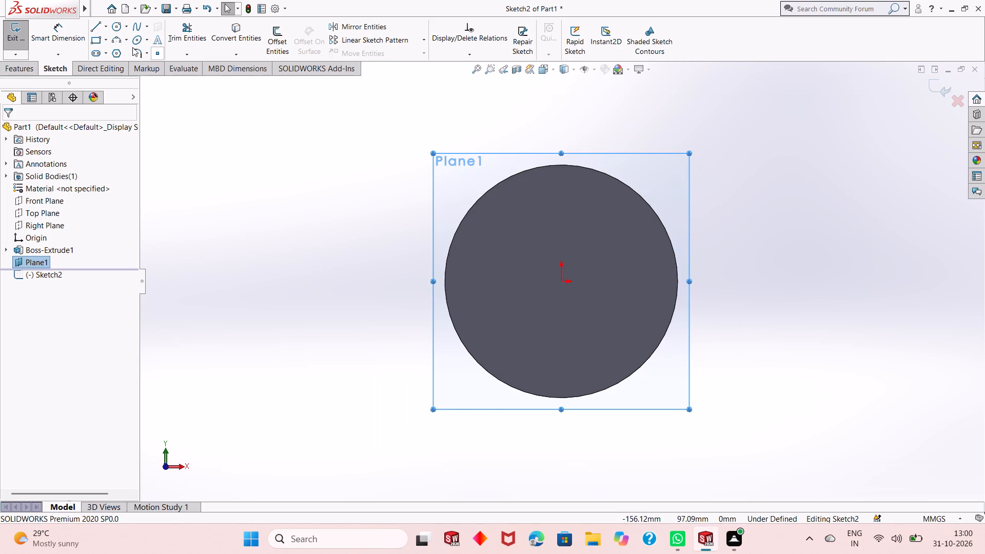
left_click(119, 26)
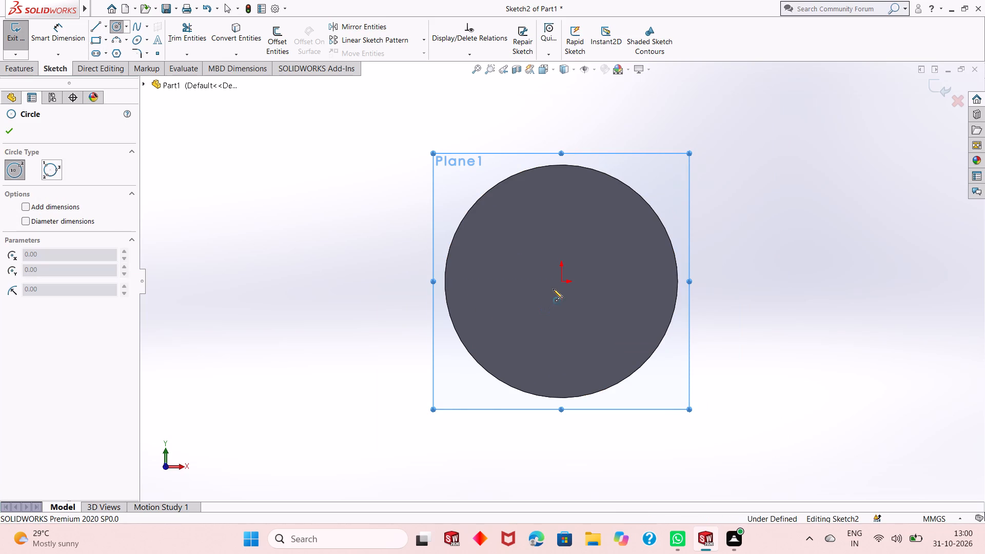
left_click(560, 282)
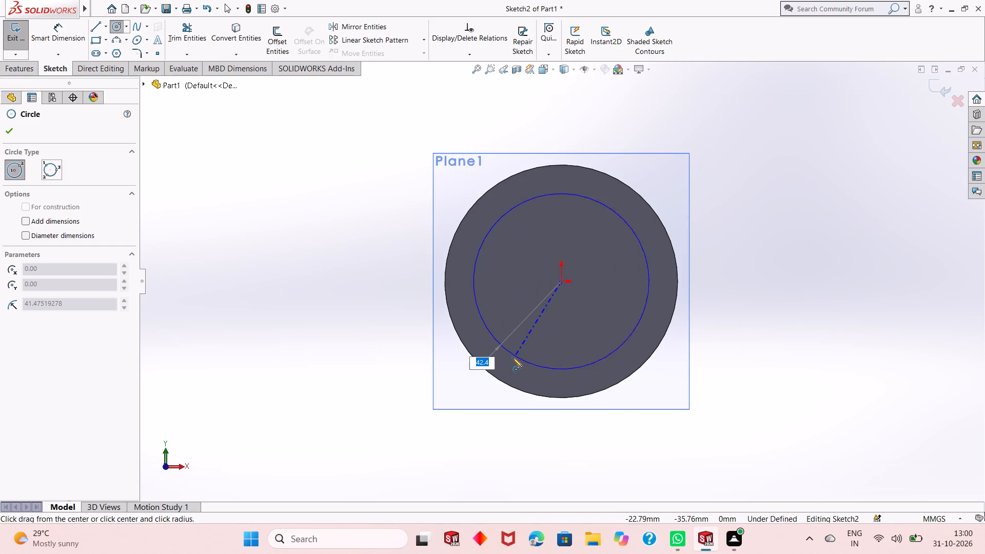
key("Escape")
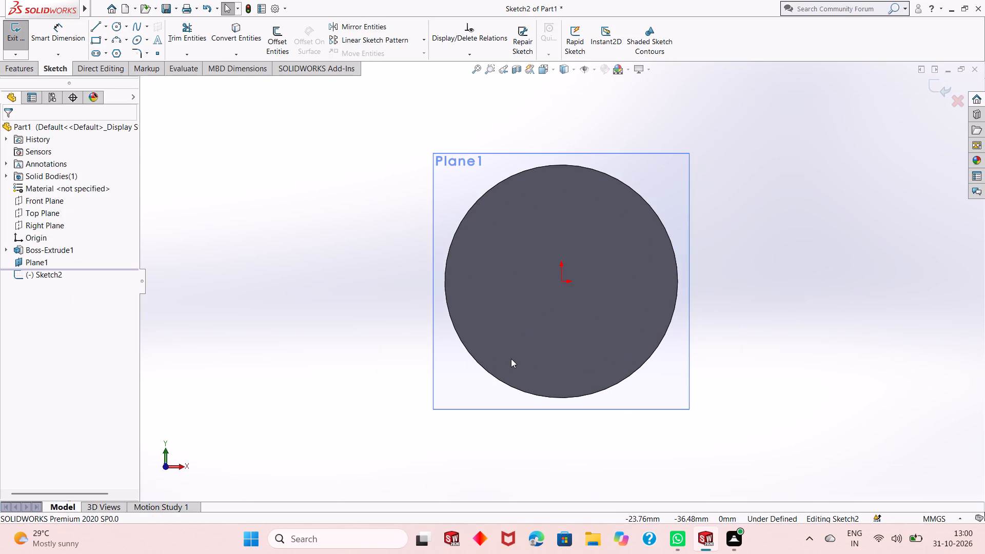
Change the model's display style from shaded to Hidden Lines Visible.
left_click(565, 68)
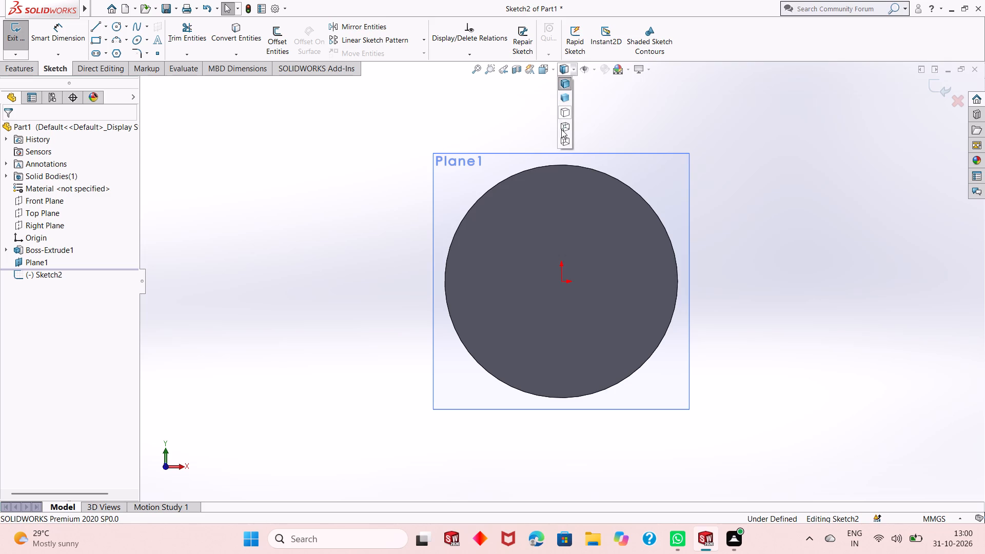
left_click(561, 130)
Convert the disc's circular outer edge into a sketch circle on the offset plane.
left_click(244, 28)
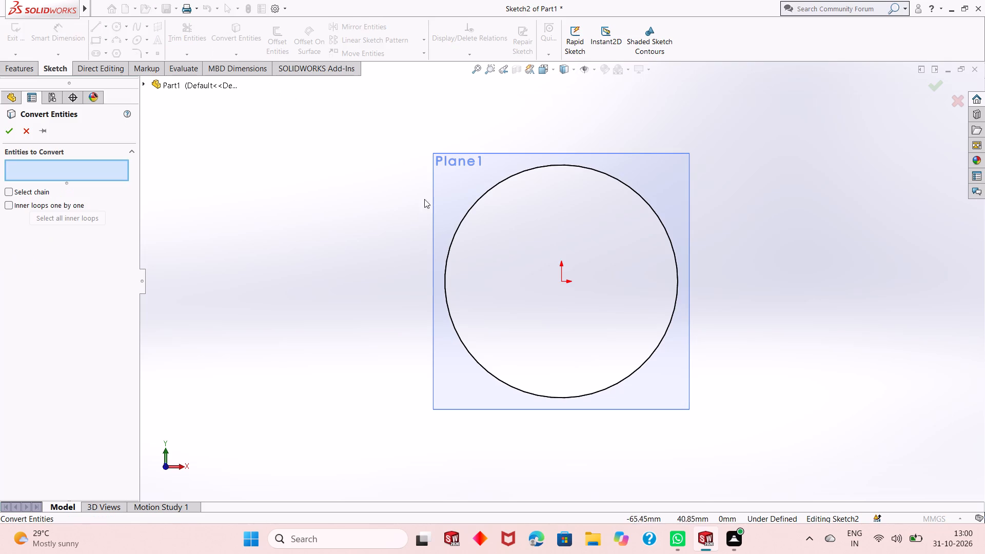
left_click(461, 225)
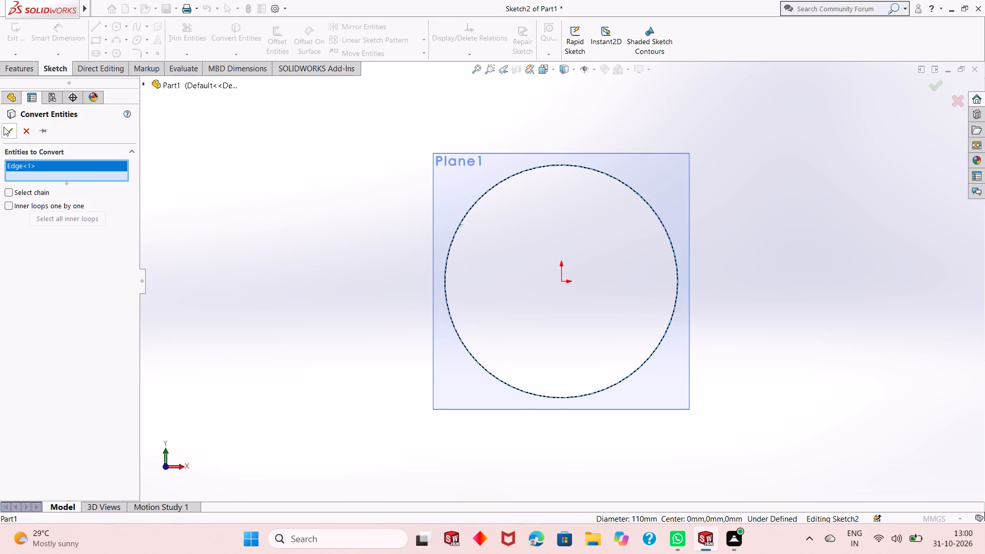
left_click(8, 131)
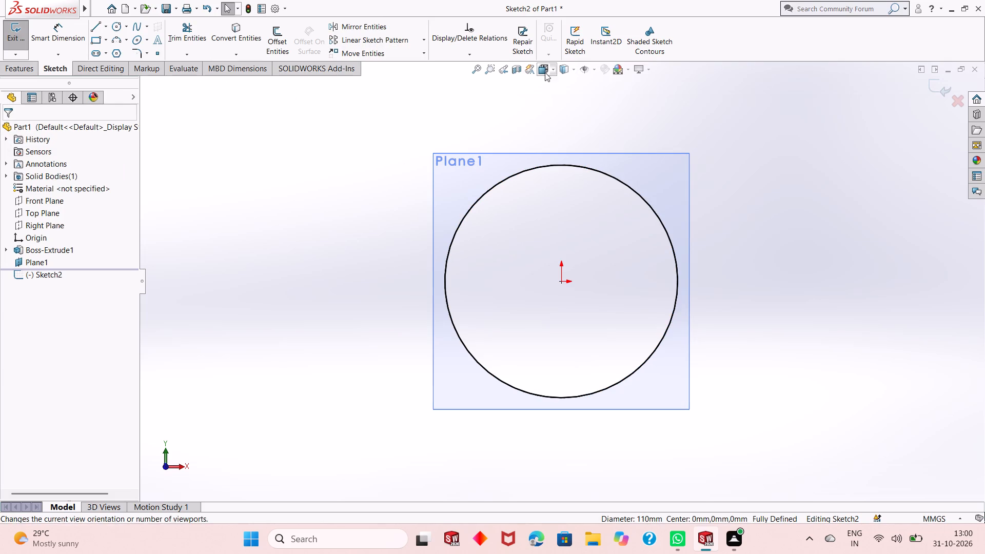
Set the model's display style back to Shaded With Edges.
left_click(567, 67)
left_click(563, 80)
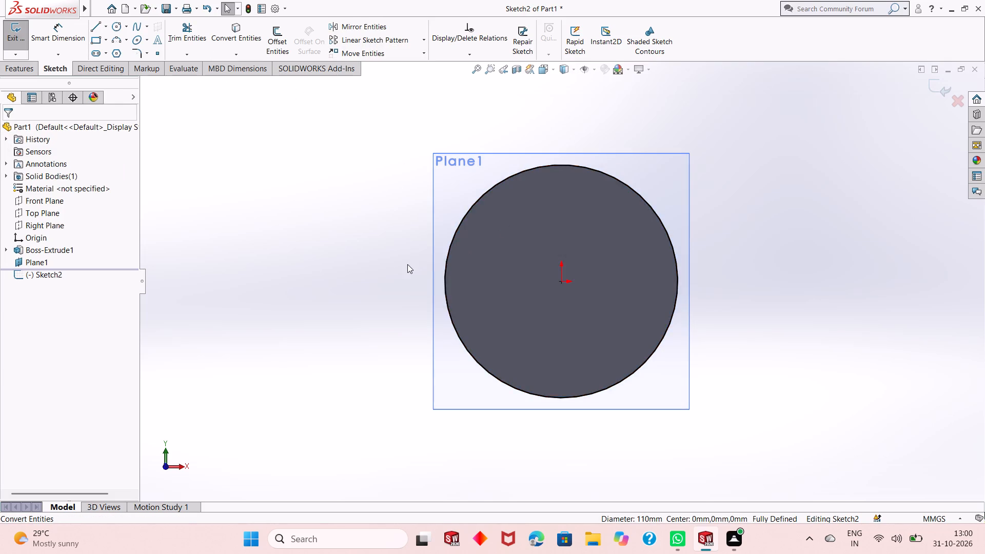
Extrude the converted circle as a blind boss 10 mm deep from the offset plane toward the first disc.
middle_click_drag(407, 264, 377, 269)
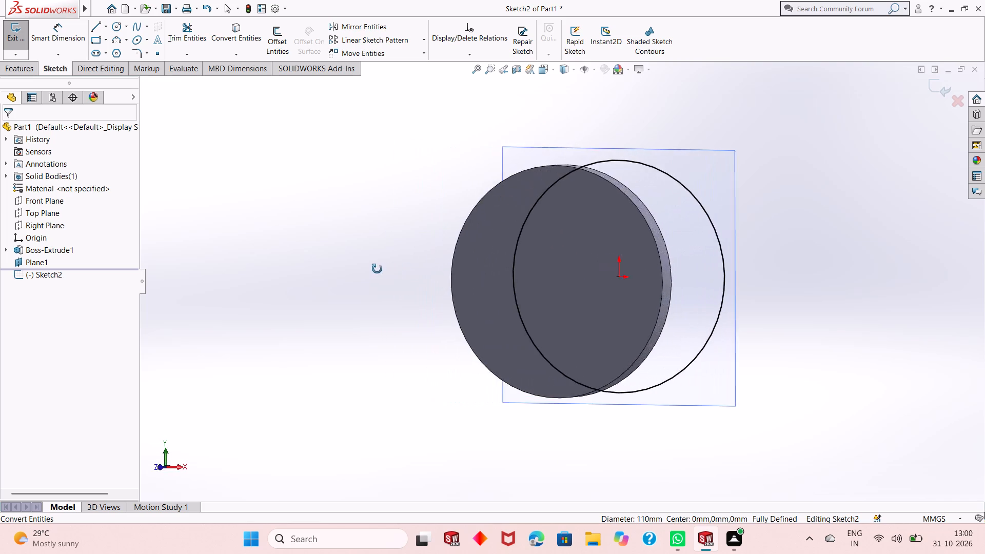
middle_click_drag(377, 269, 279, 268)
middle_click_drag(325, 261, 323, 291)
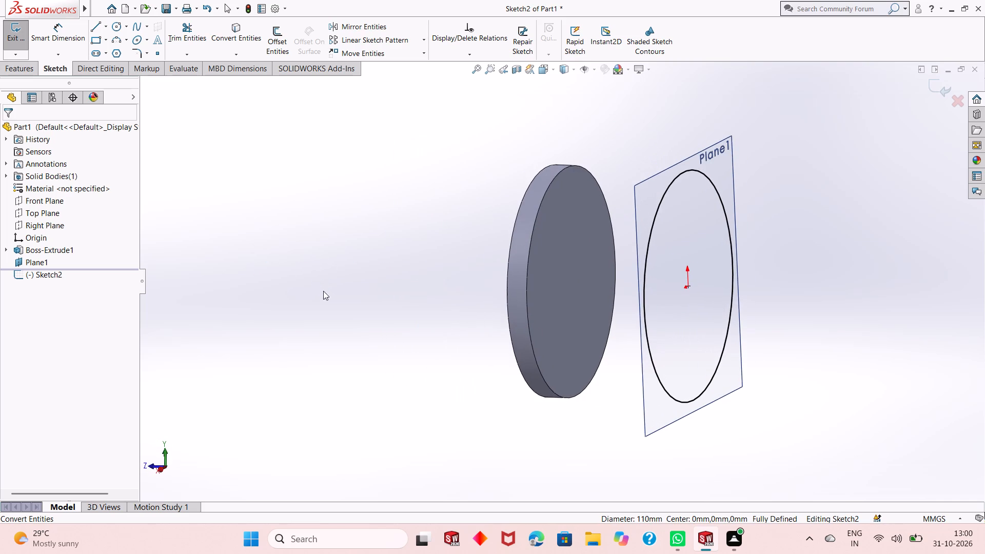
left_click(27, 67)
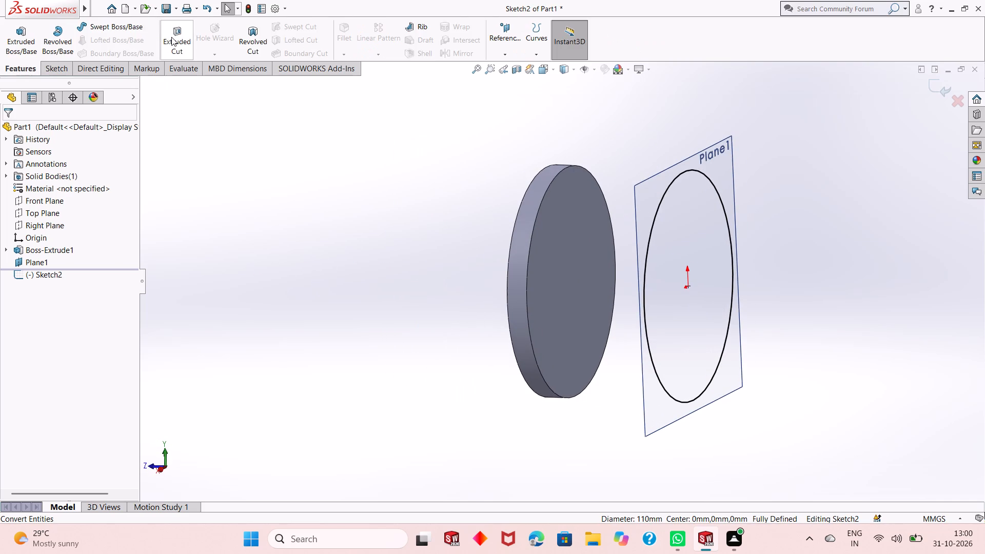
left_click(22, 42)
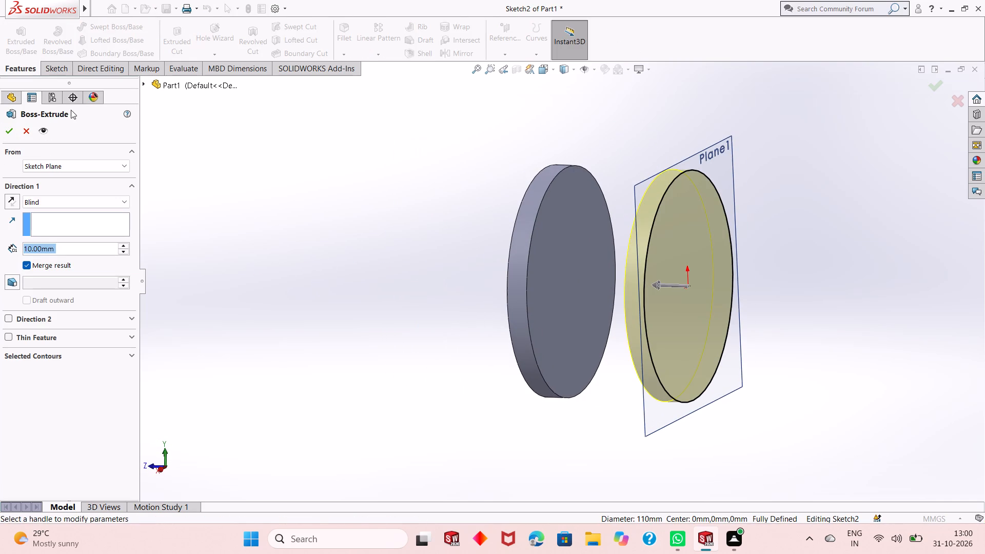
scroll(340, 226, "up", 1)
middle_click_drag(370, 248, 398, 279)
left_click(13, 130)
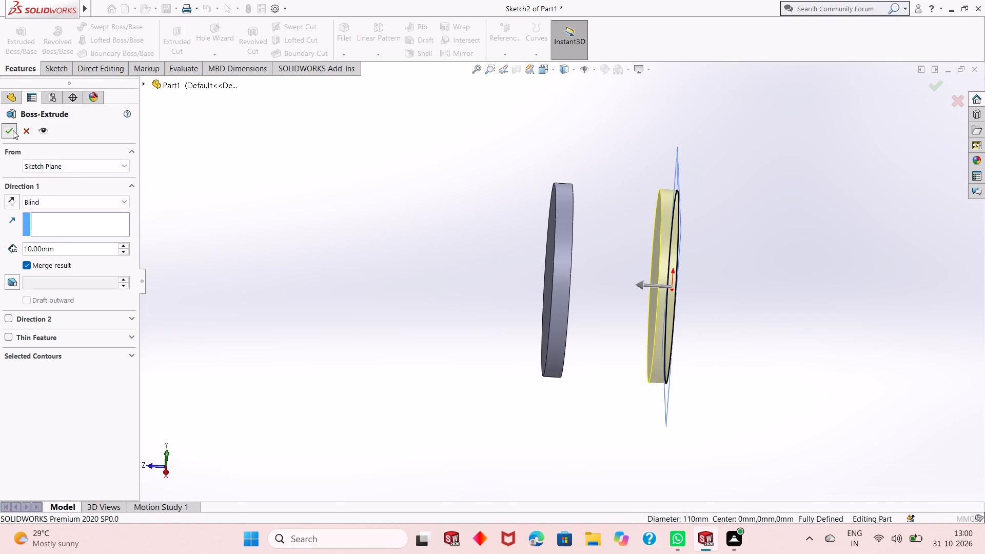
left_click(372, 201)
Hide the offset reference plane, Plane1.
middle_click_drag(565, 234, 525, 259)
right_click(695, 169)
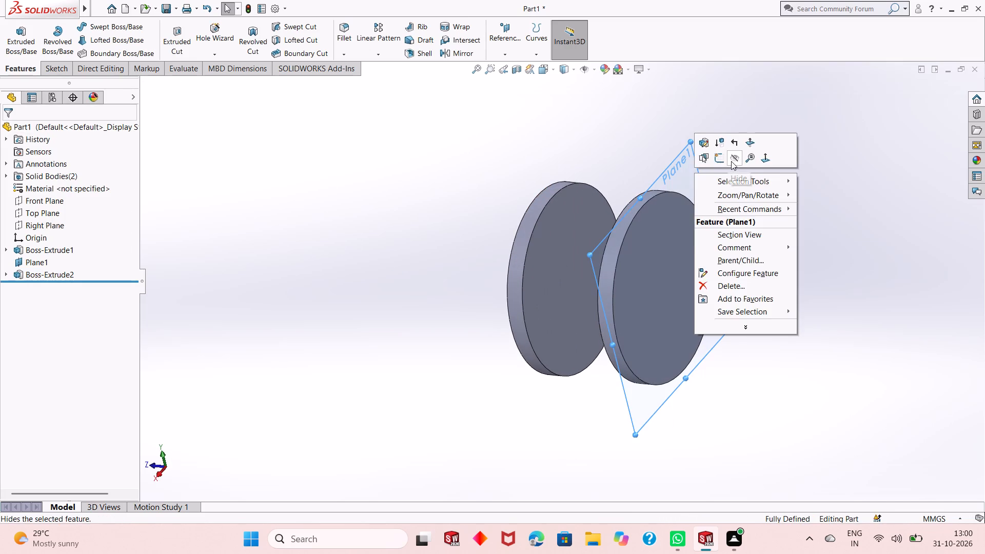
left_click(731, 161)
Examine the two discs and the gap between them from several angles.
middle_click_drag(592, 294, 612, 221)
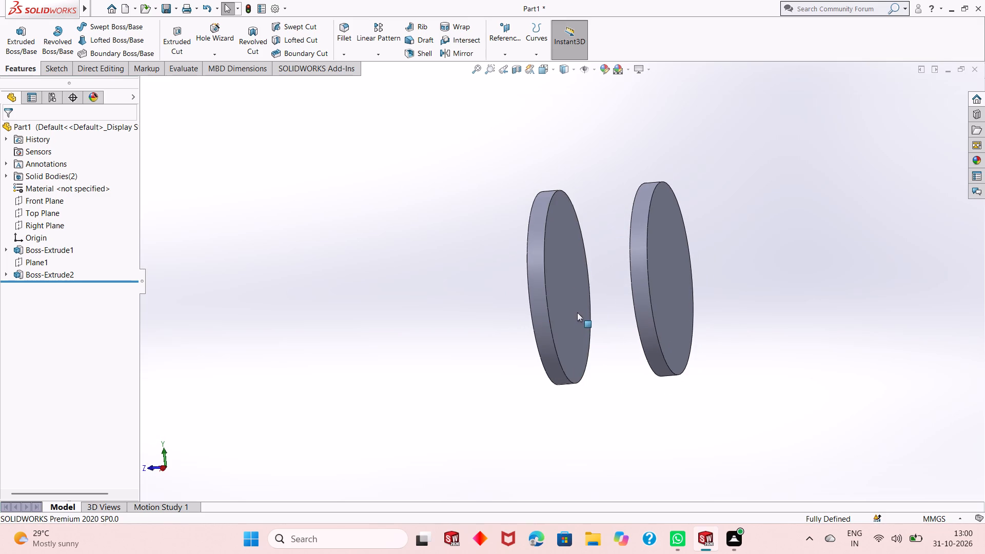
middle_click_drag(634, 397, 639, 381)
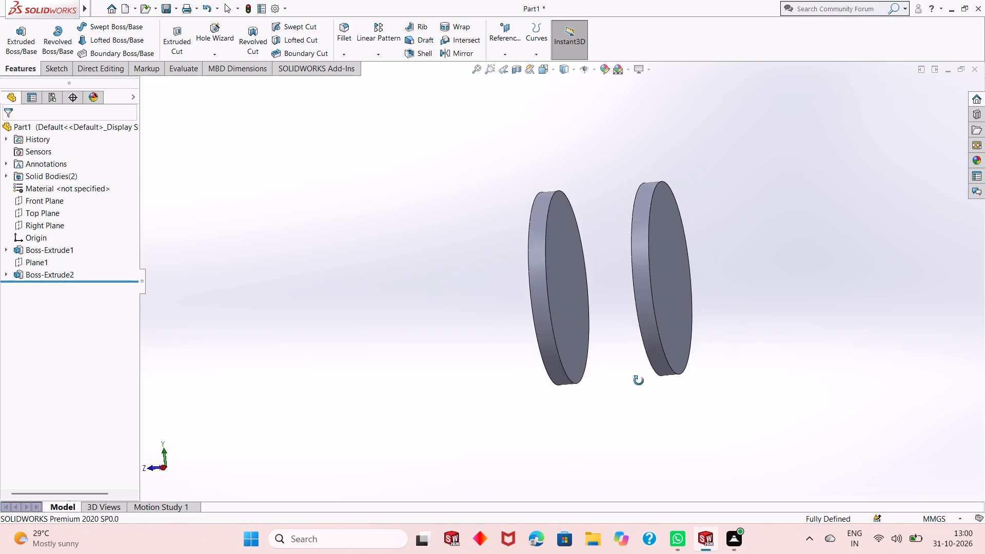
middle_click_drag(639, 381, 640, 374)
middle_click_drag(644, 349, 713, 255)
middle_click_drag(631, 280, 530, 294)
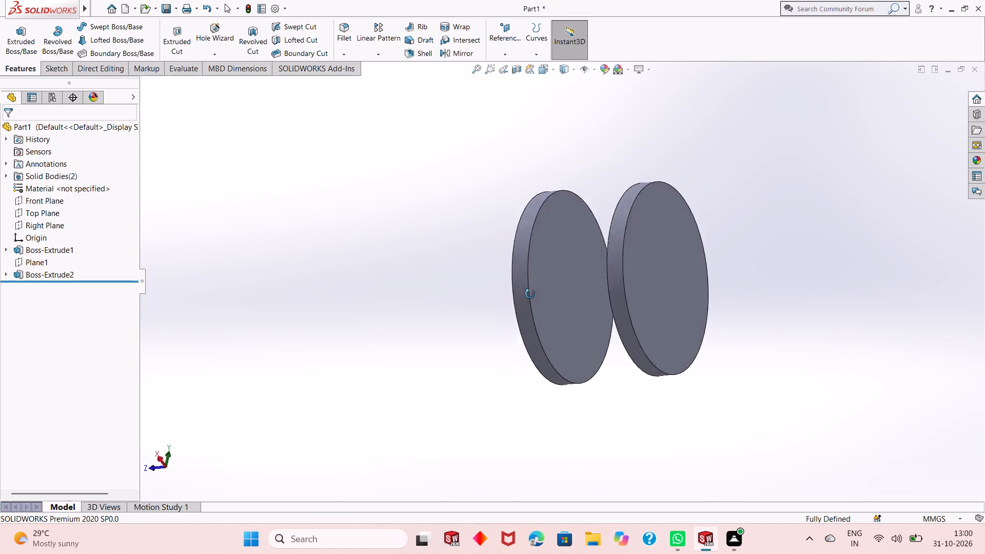
middle_click_drag(530, 294, 589, 320)
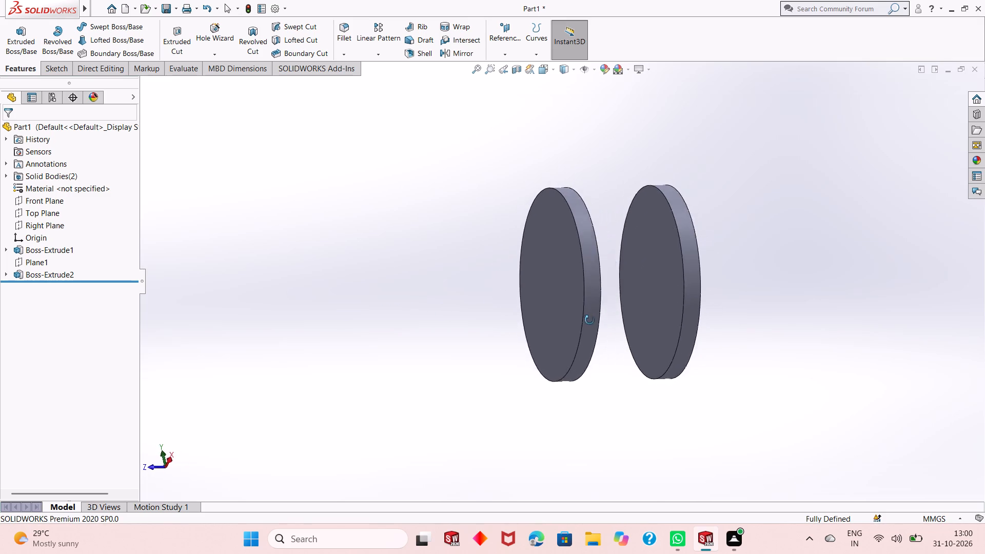
middle_click_drag(589, 320, 569, 340)
scroll(597, 318, "up", 1)
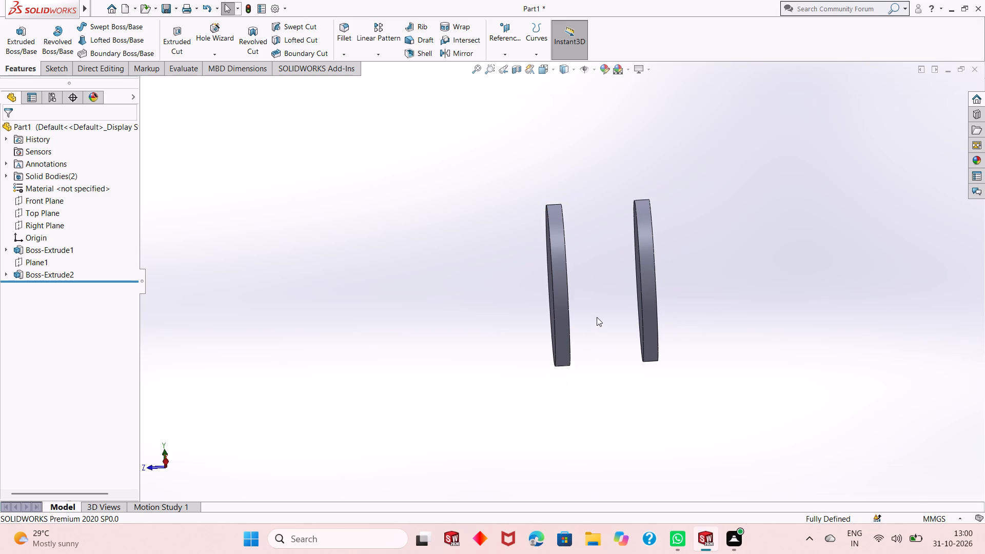
scroll(603, 290, "down", 1)
middle_click(595, 305)
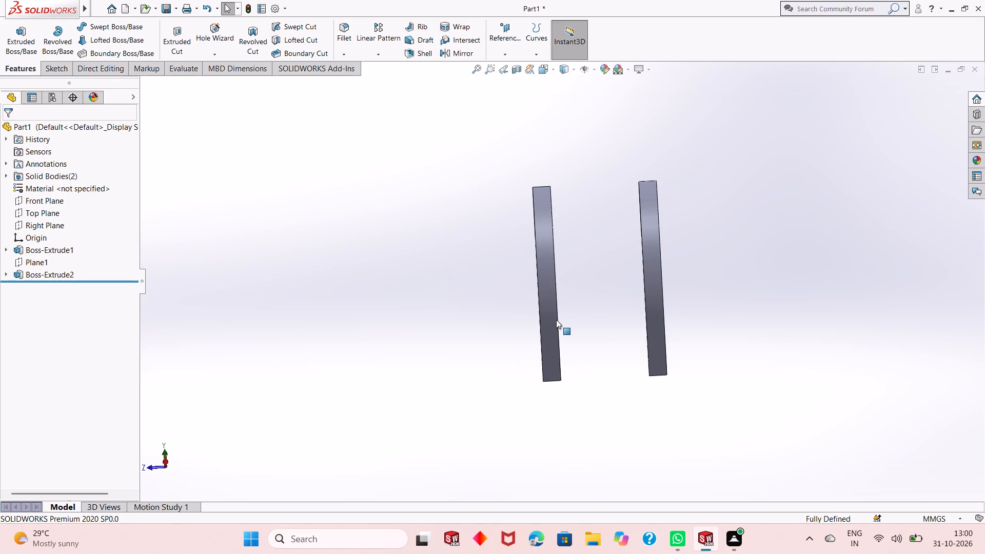
middle_click_drag(607, 349, 611, 371)
middle_click_drag(611, 371, 649, 357)
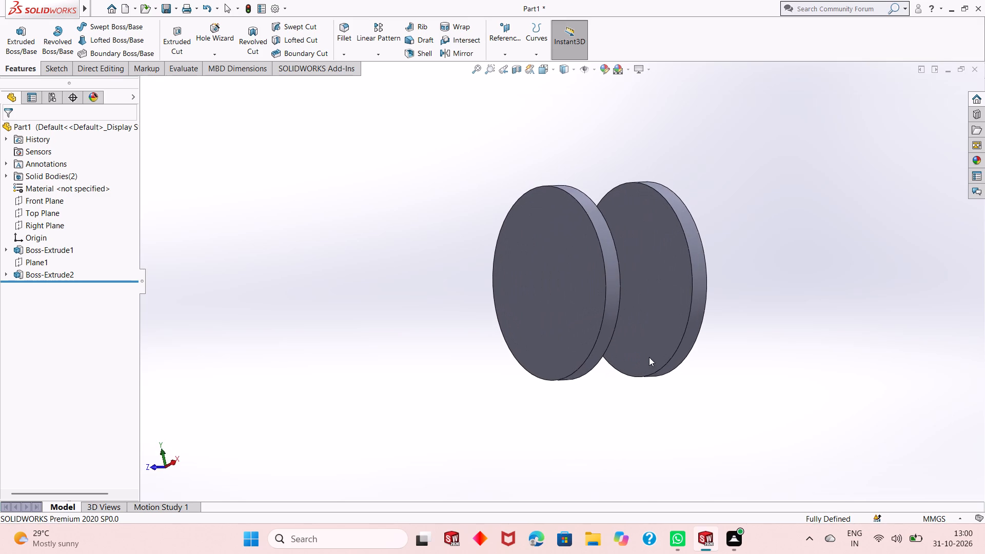
Open a new sketch on the first disc's outer face, the one facing away from the second disc, and view it face-on.
left_click(541, 268)
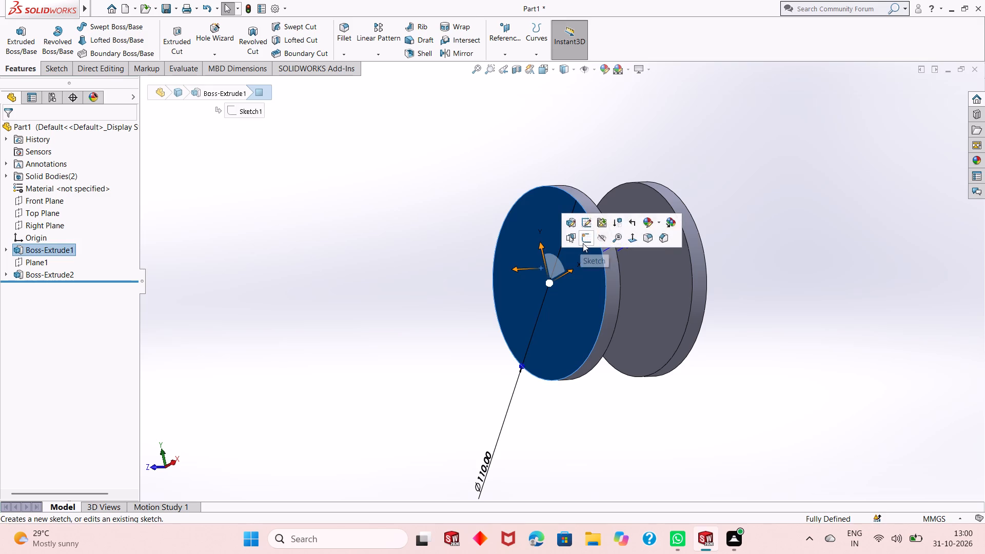
left_click(583, 242)
key("ctrl+8")
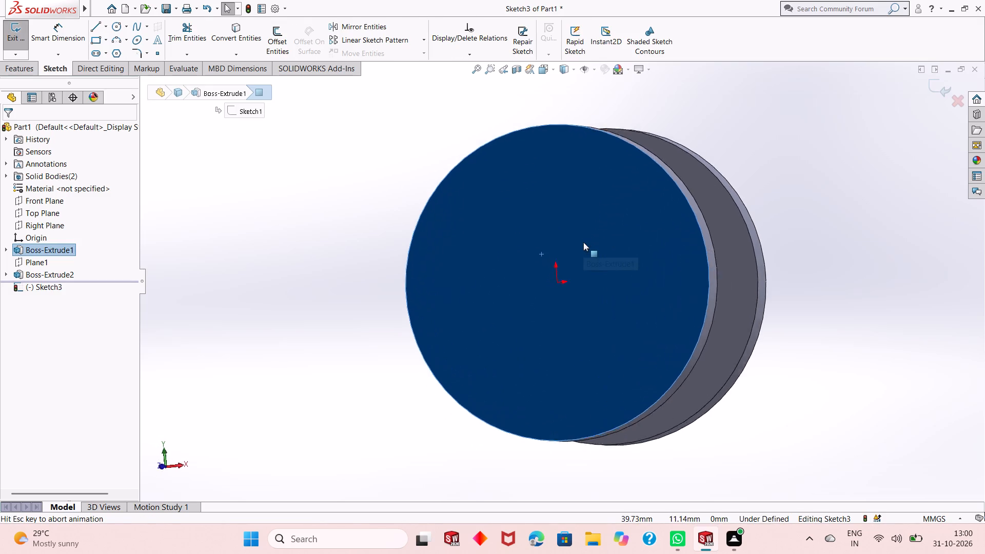
scroll(575, 283, "up", 1)
left_click(317, 217)
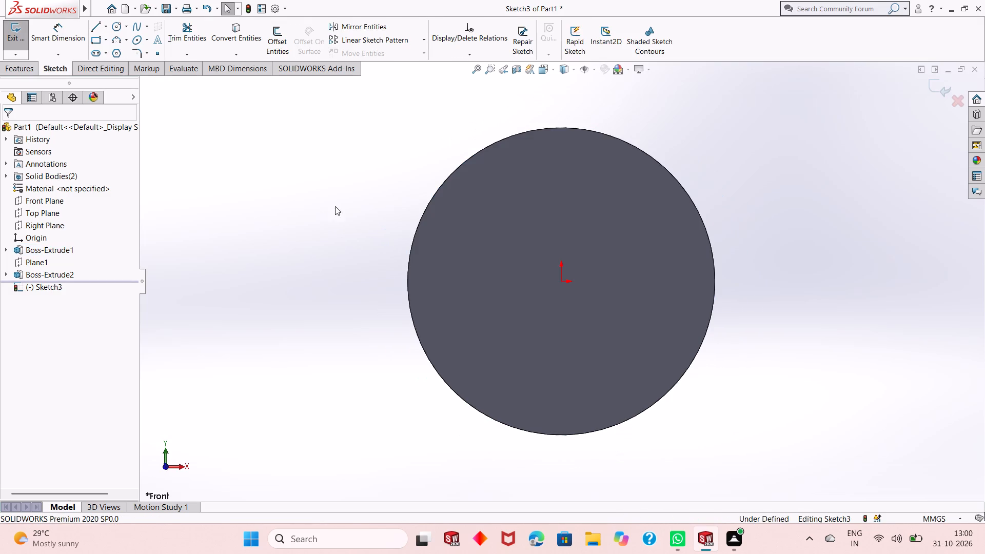
Draw a circle centred on the origin, about 87 mm in diameter, inside the disc's face.
left_click(114, 25)
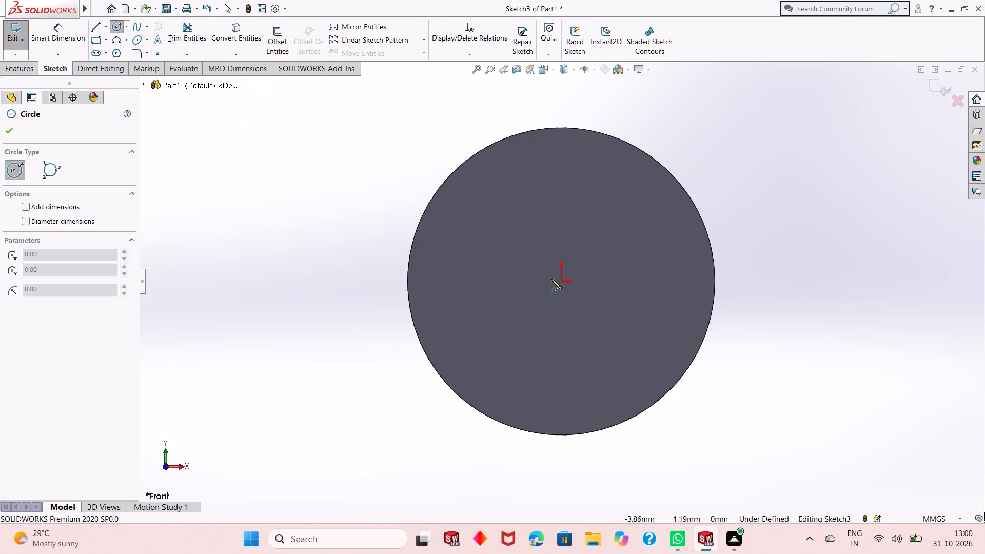
left_click(561, 281)
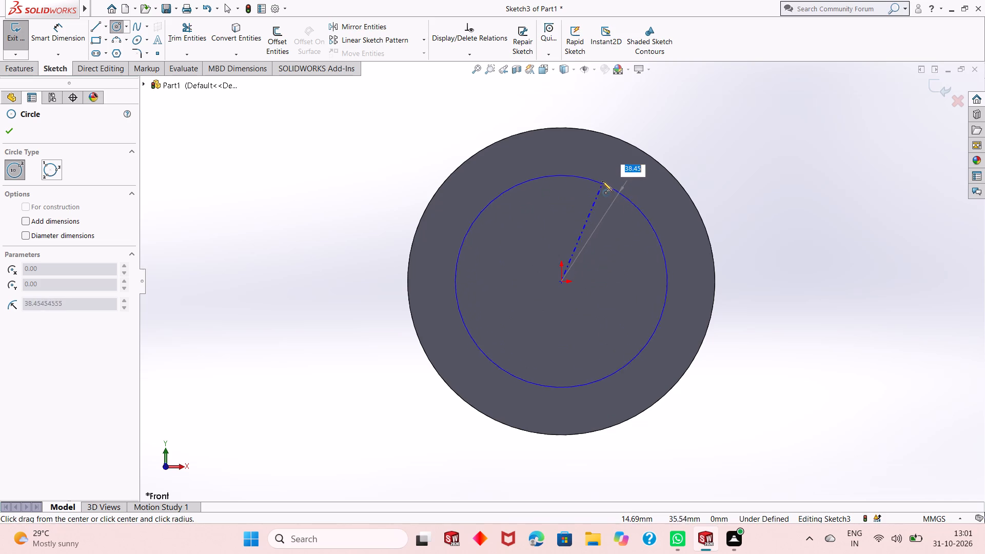
left_click(602, 167)
right_click(275, 179)
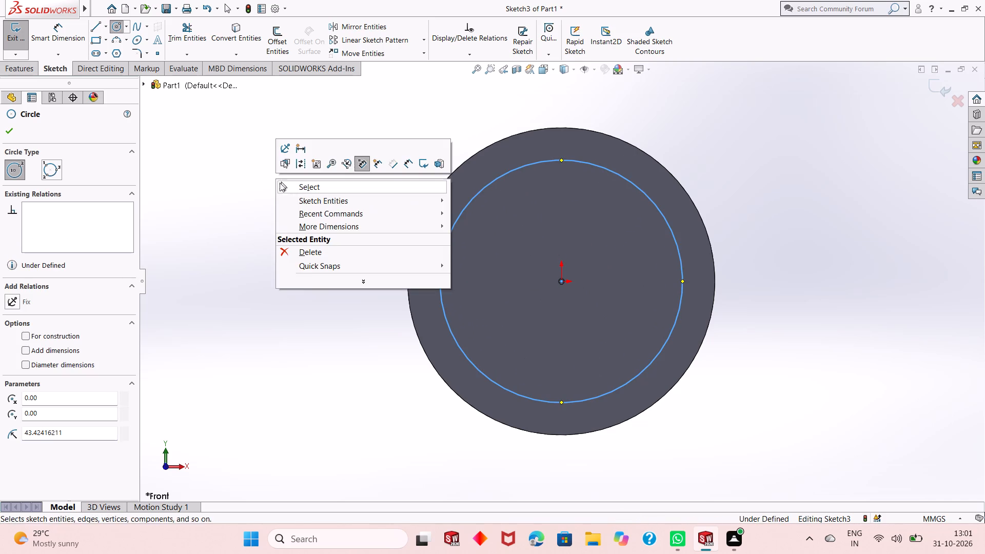
left_click(287, 186)
Dimension the sketched circle with a diameter of 90 mm.
left_click(54, 33)
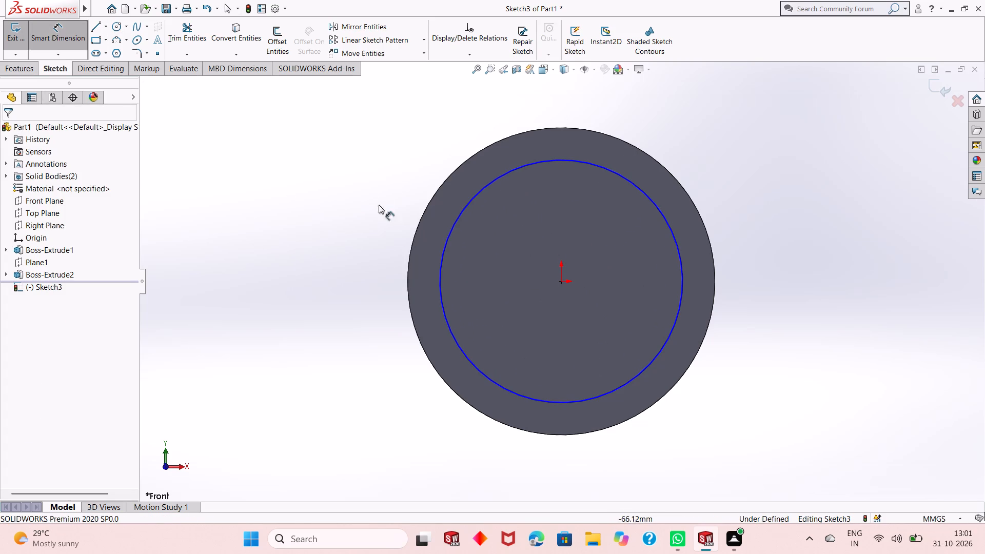
left_click(442, 305)
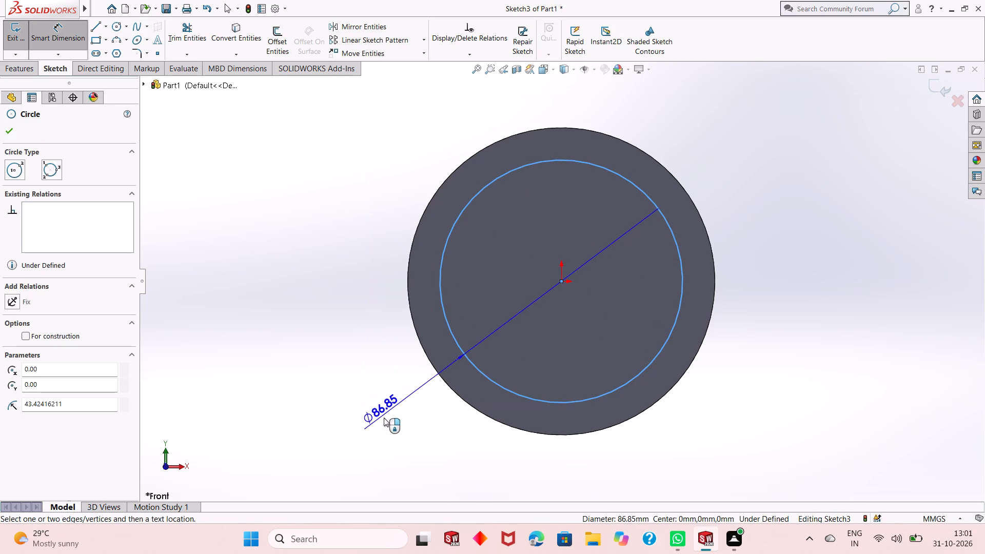
left_click(386, 423)
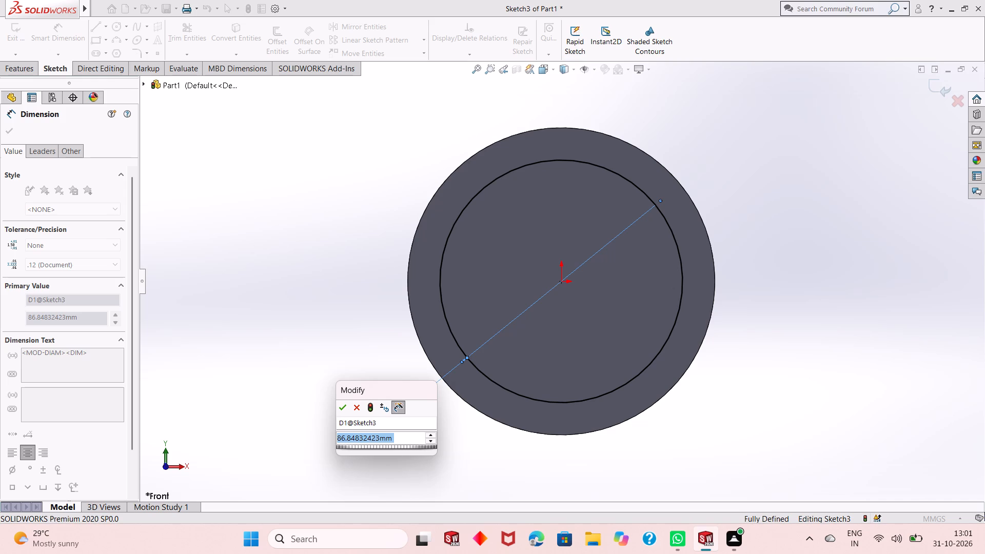
type("90")
key("Return")
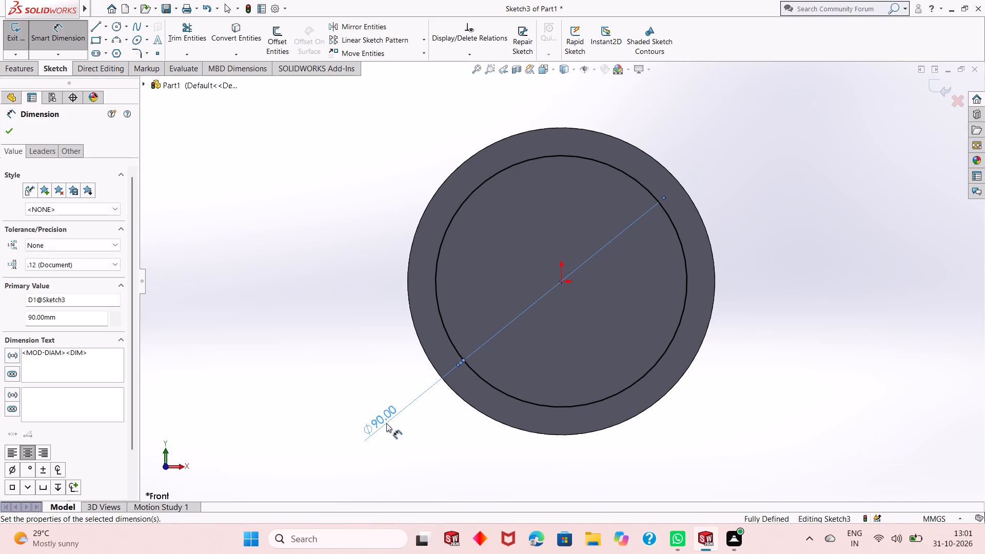
right_click(286, 231)
left_click(301, 265)
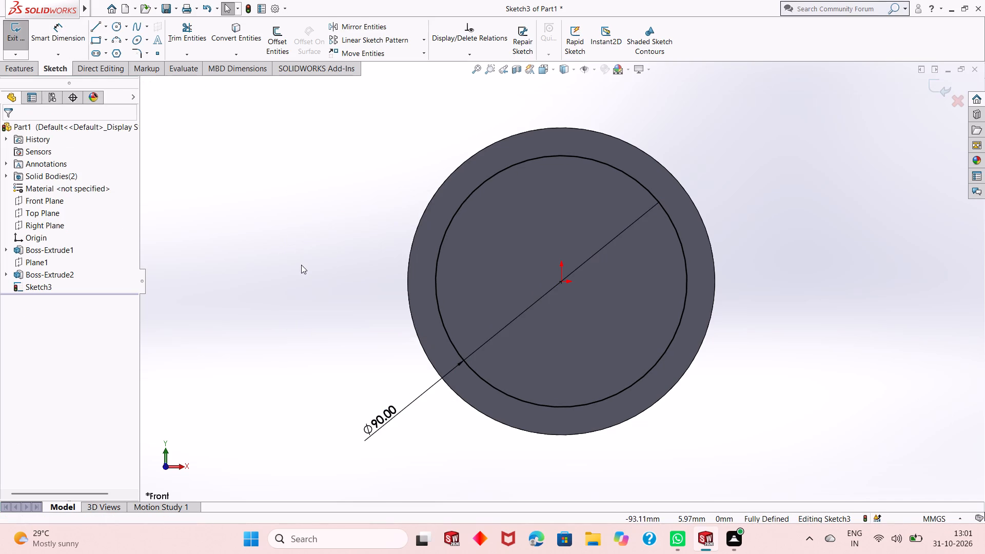
Cut the 90 mm circle with an Extruded Cut set to Through All, passing through both discs.
left_click(22, 66)
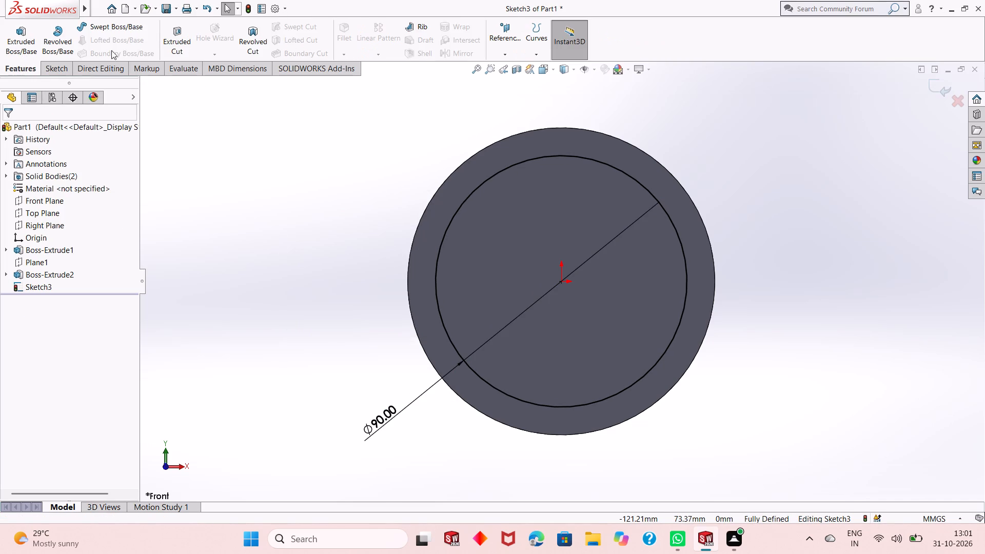
left_click(175, 46)
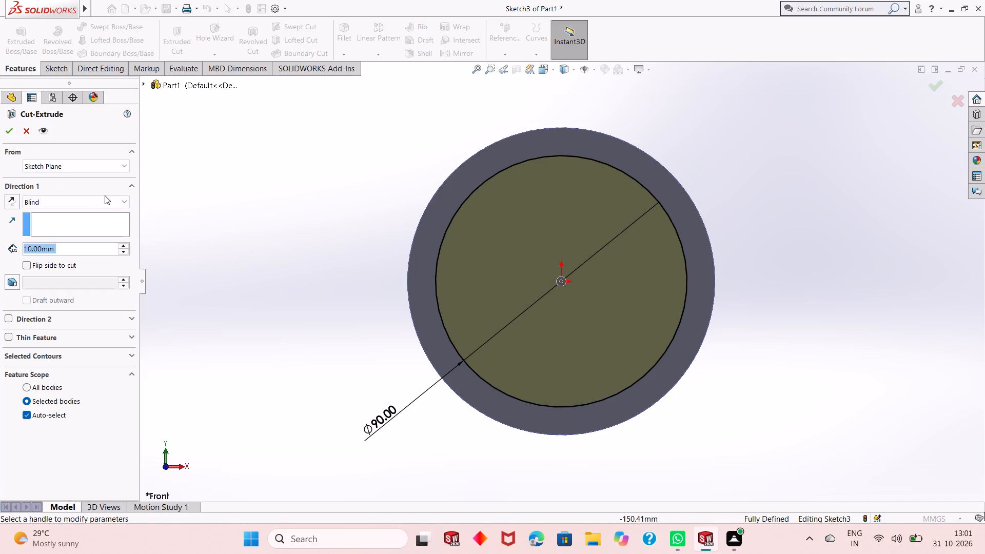
left_click(98, 202)
left_click(97, 220)
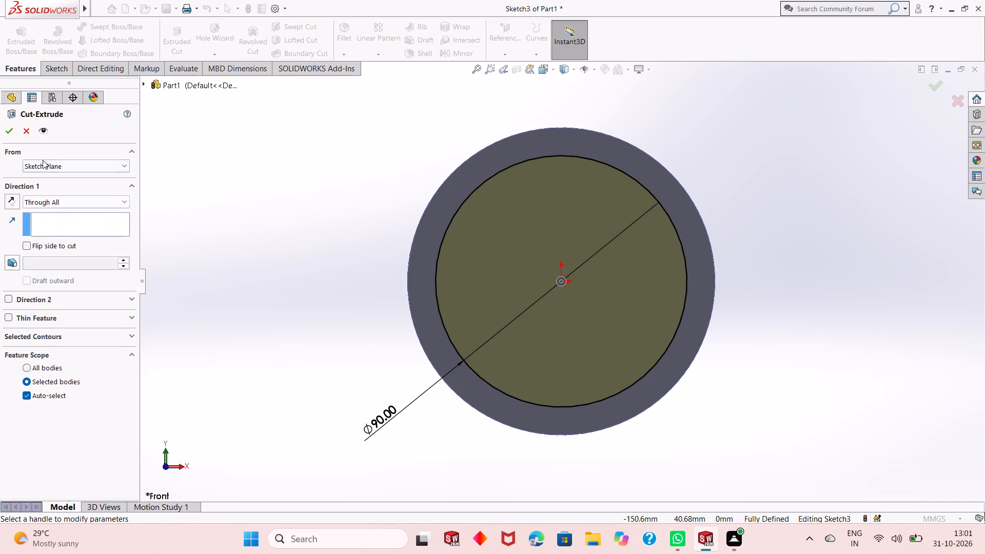
middle_click_drag(523, 293, 408, 330)
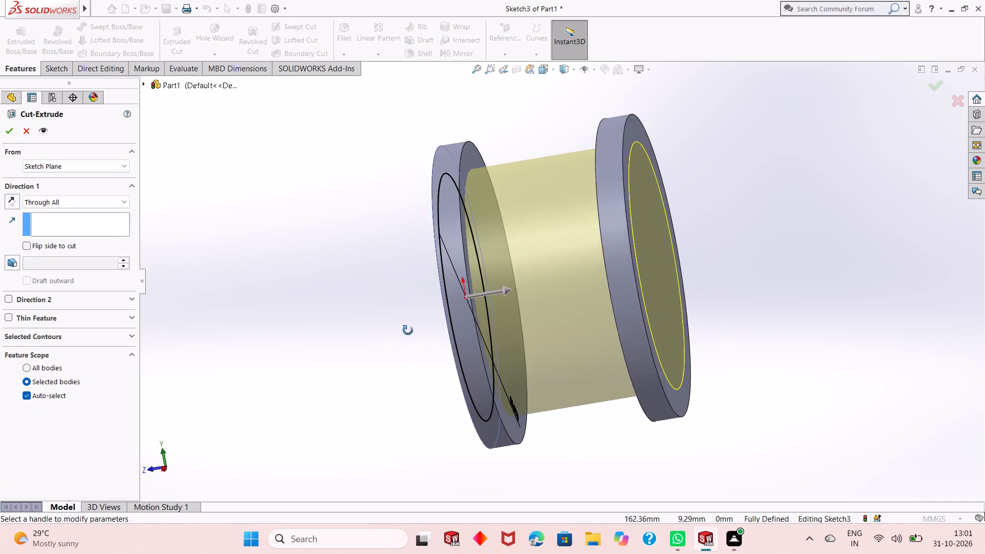
middle_click_drag(408, 330, 435, 318)
scroll(435, 318, "up", 1)
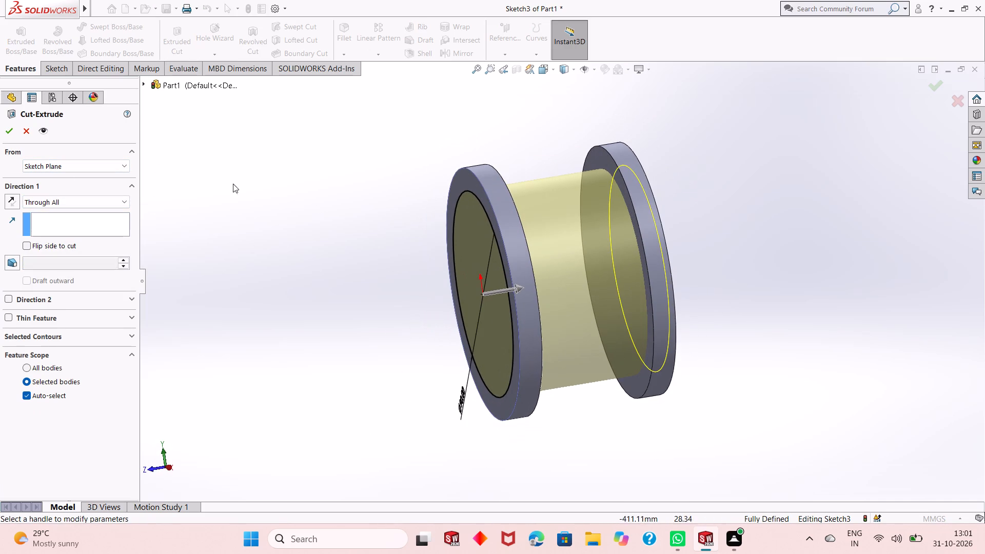
left_click(10, 133)
left_click(344, 229)
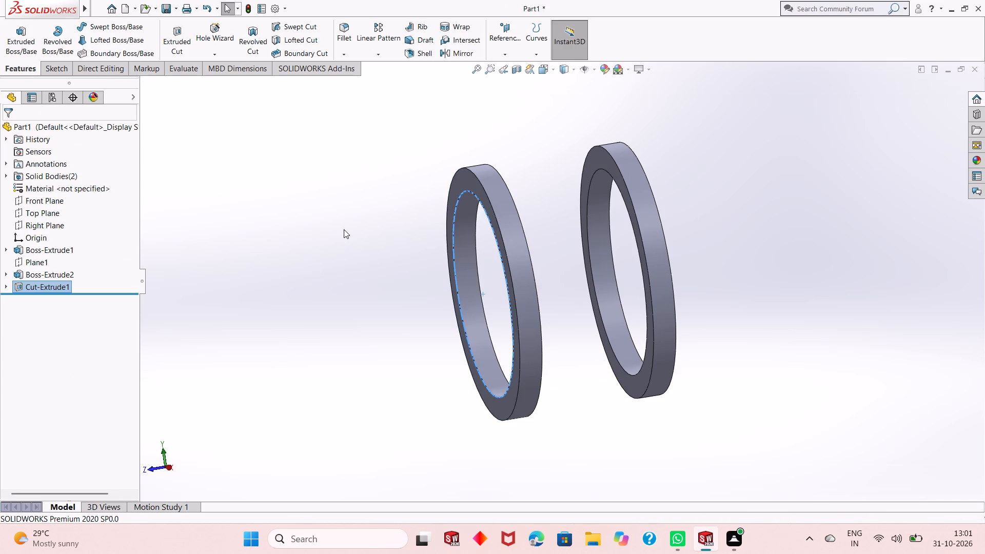
middle_click_drag(358, 289, 370, 299)
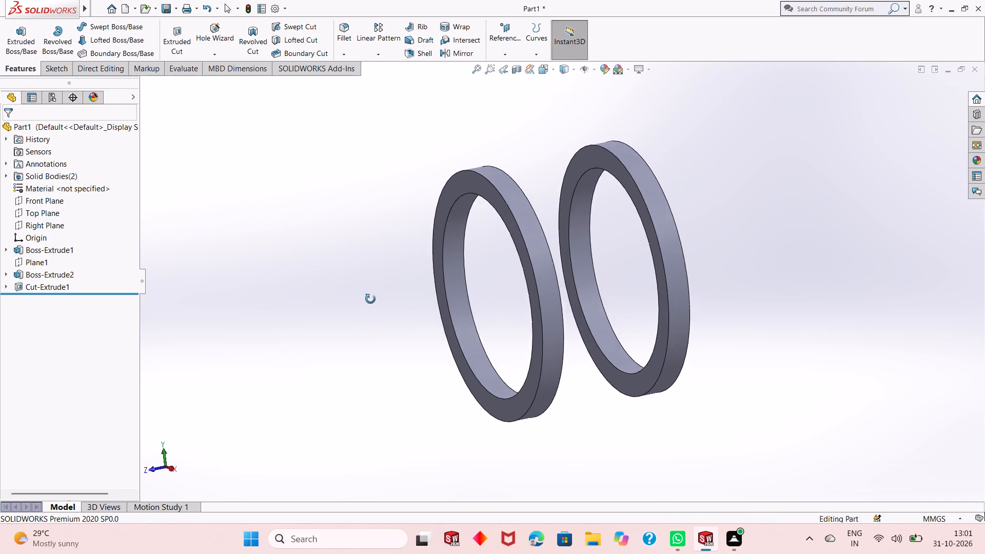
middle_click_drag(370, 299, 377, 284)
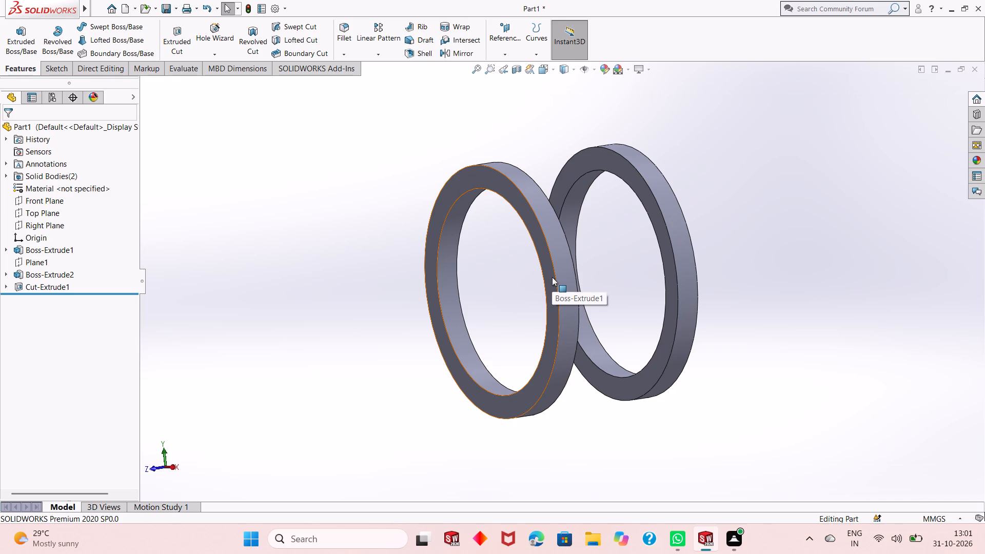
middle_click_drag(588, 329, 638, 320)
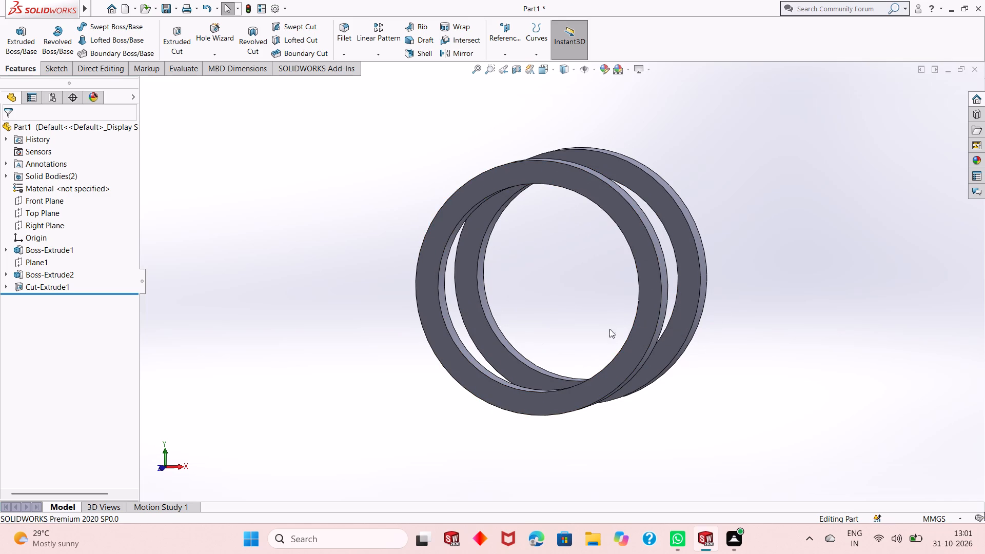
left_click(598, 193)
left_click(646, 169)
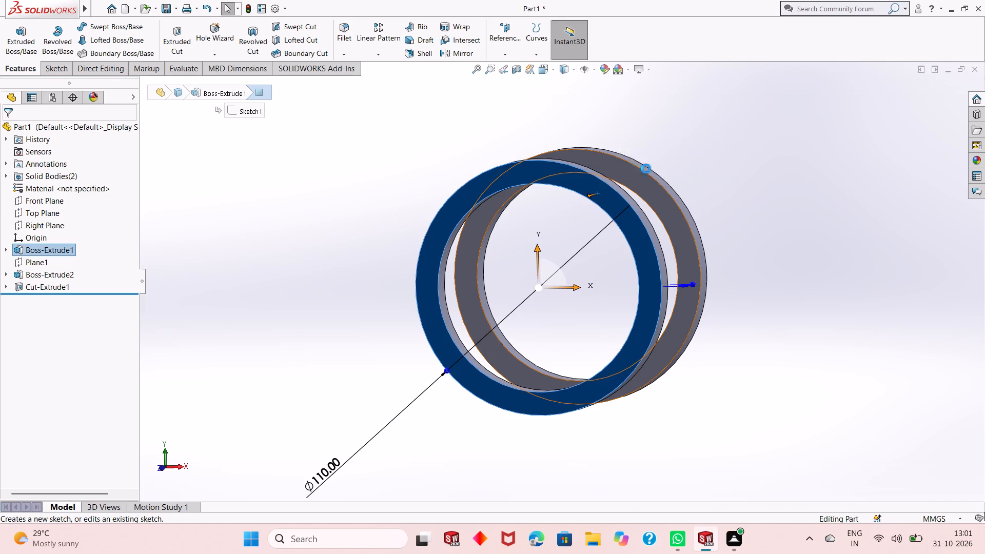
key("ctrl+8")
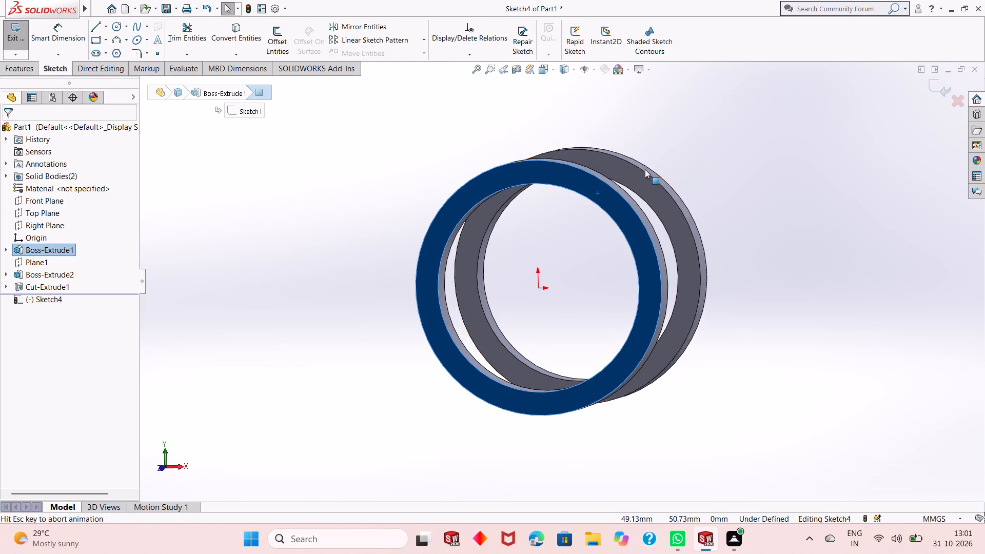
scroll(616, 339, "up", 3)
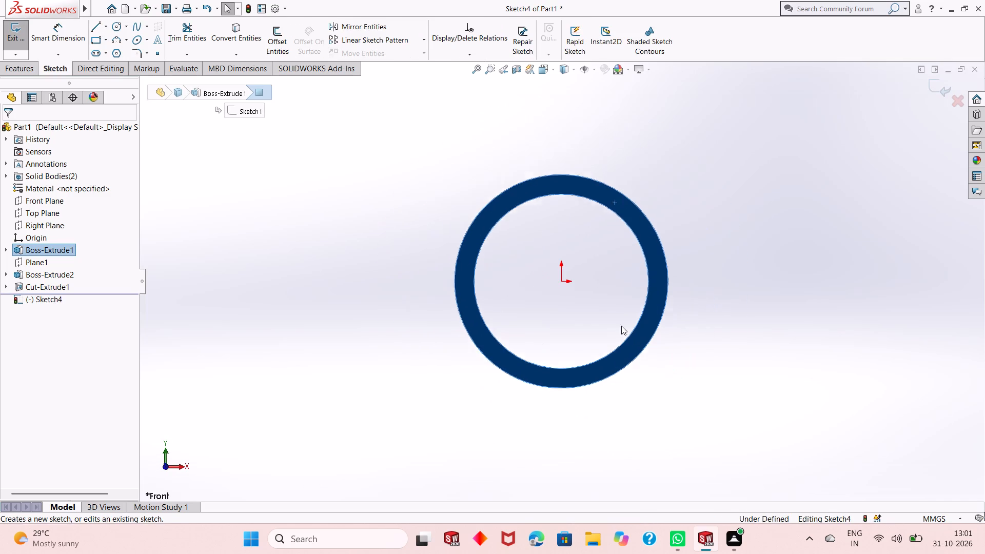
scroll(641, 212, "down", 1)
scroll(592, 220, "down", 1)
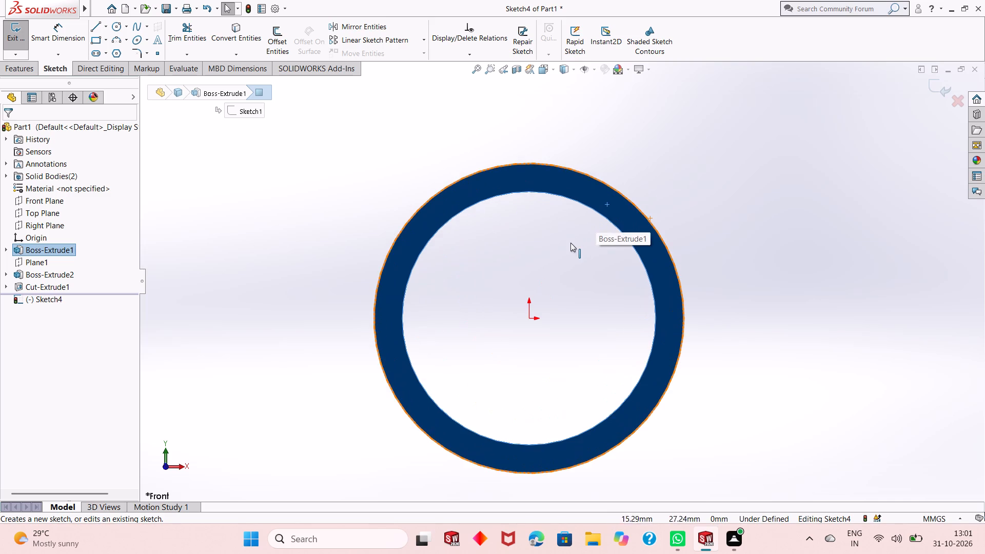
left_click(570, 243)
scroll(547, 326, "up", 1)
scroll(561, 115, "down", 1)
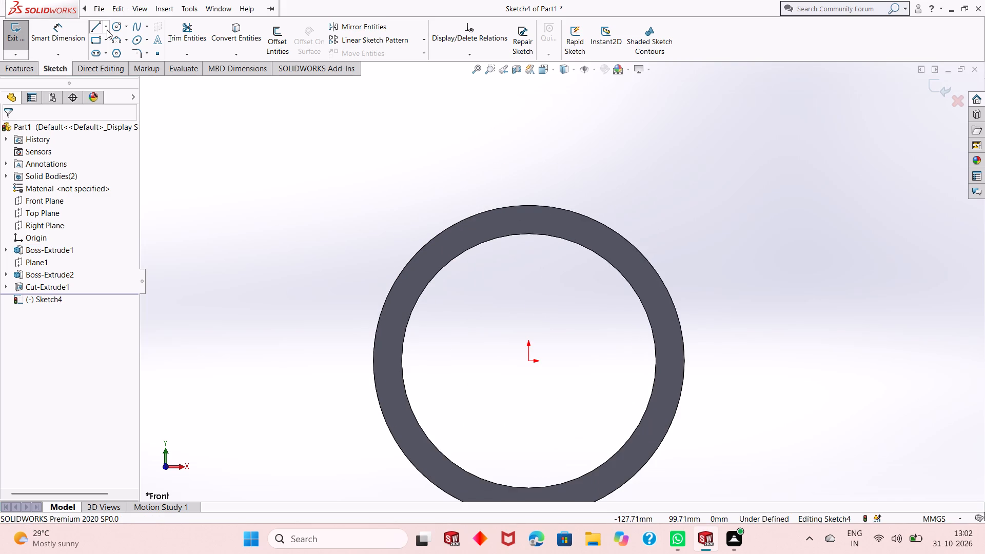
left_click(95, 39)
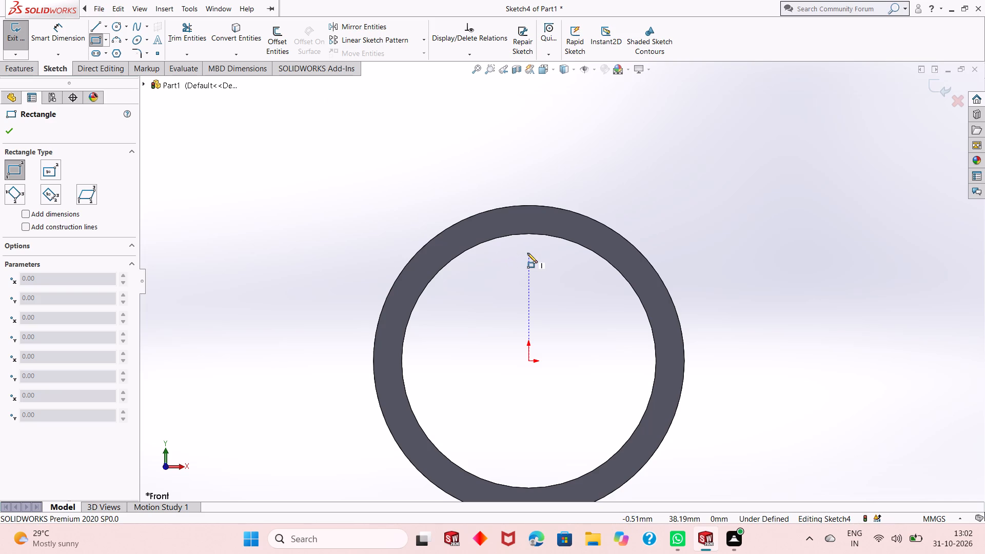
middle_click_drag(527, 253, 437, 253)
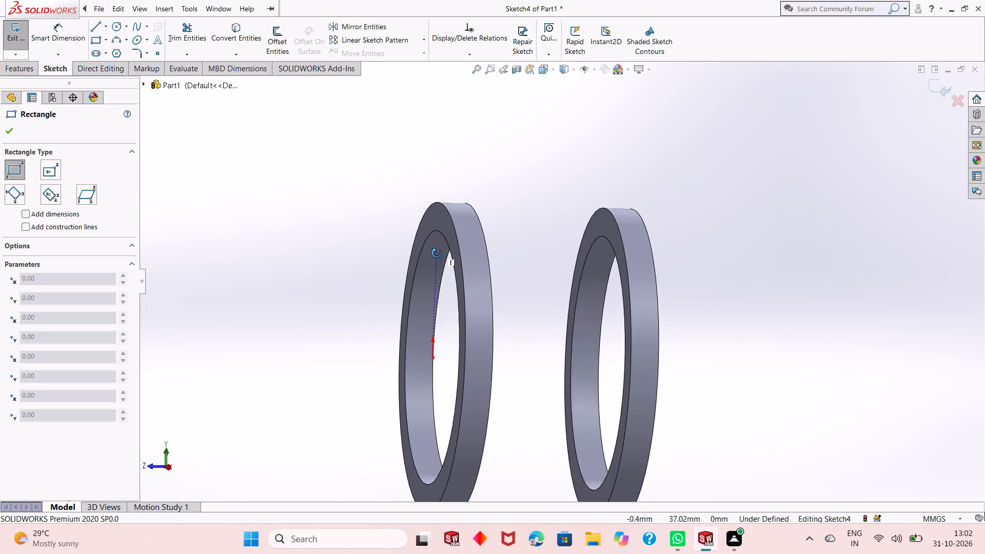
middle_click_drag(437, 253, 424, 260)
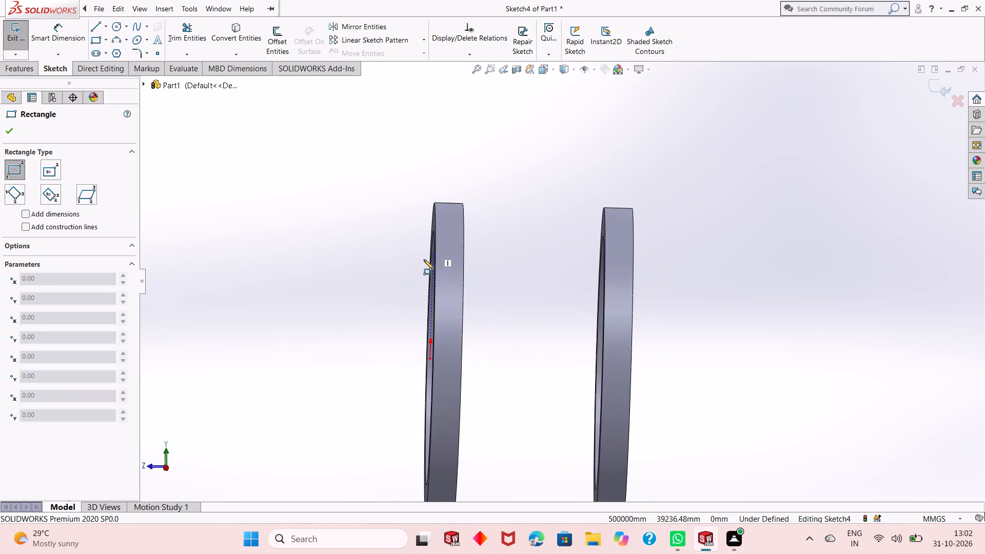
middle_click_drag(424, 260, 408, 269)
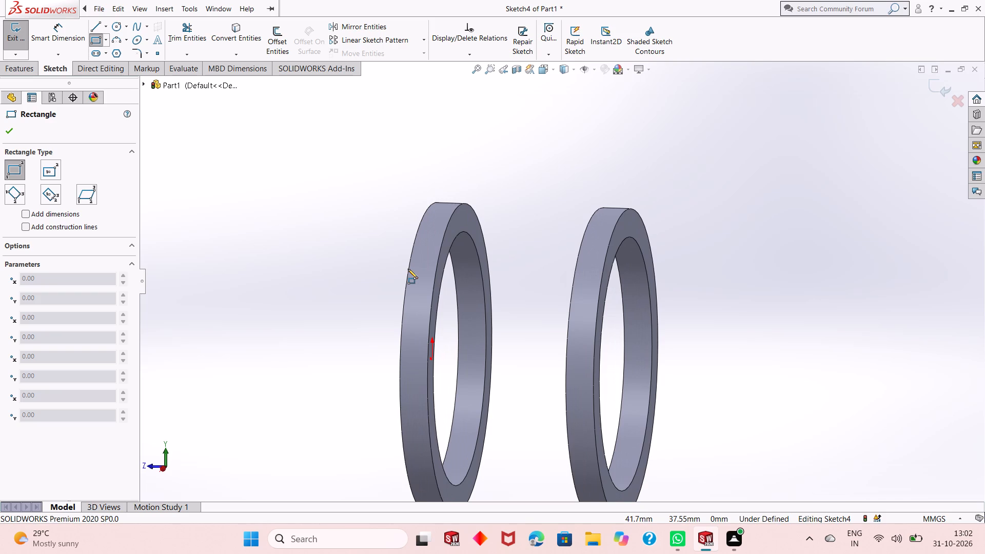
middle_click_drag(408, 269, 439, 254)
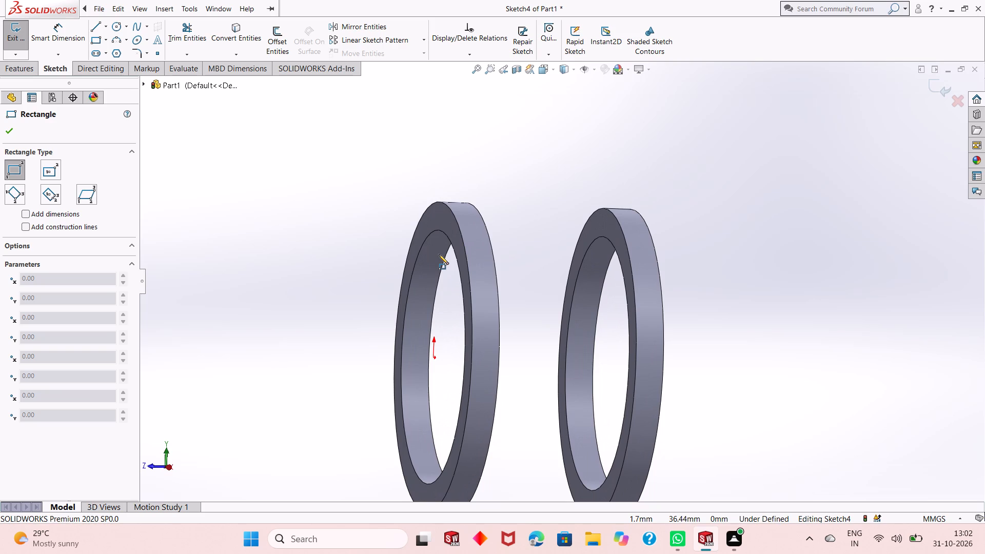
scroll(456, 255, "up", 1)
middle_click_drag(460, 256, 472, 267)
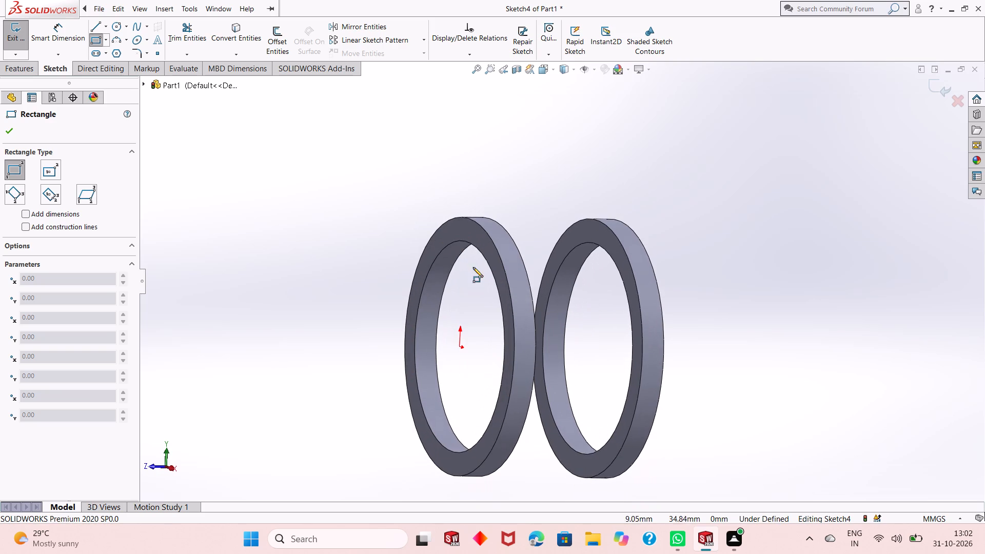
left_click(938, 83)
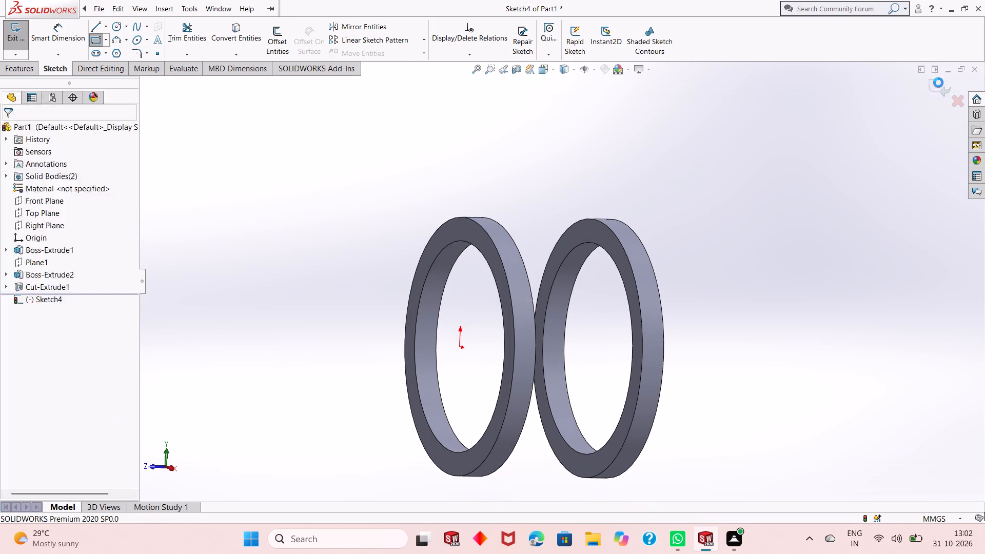
Create a reference plane offset 20 mm from the Right Plane.
scroll(540, 293, "up", 2)
middle_click_drag(545, 295, 607, 289)
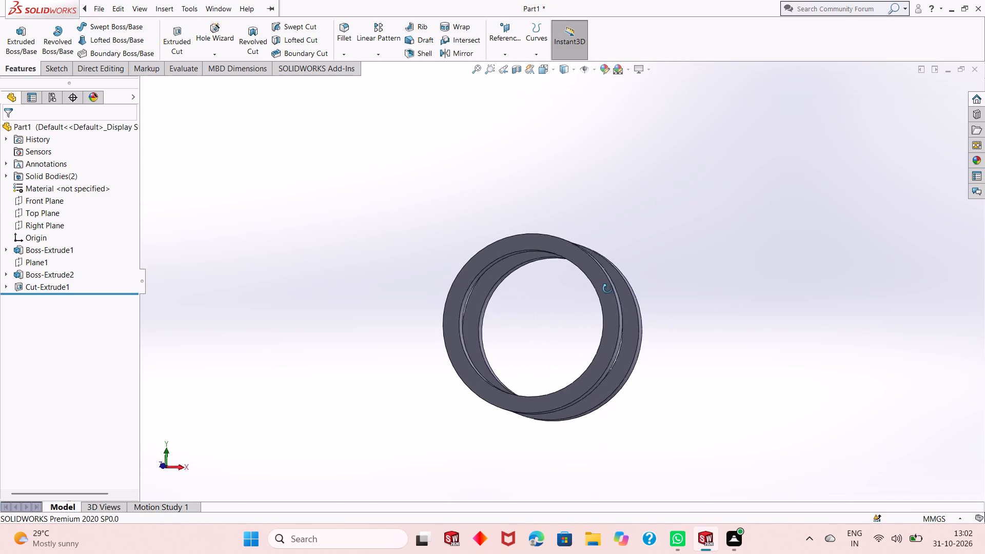
middle_click_drag(607, 289, 594, 344)
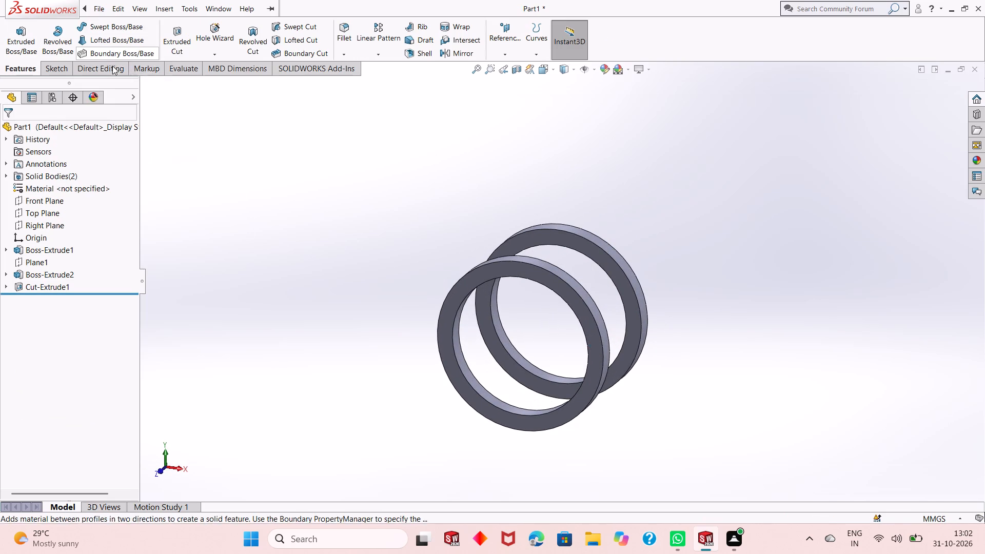
left_click(52, 222)
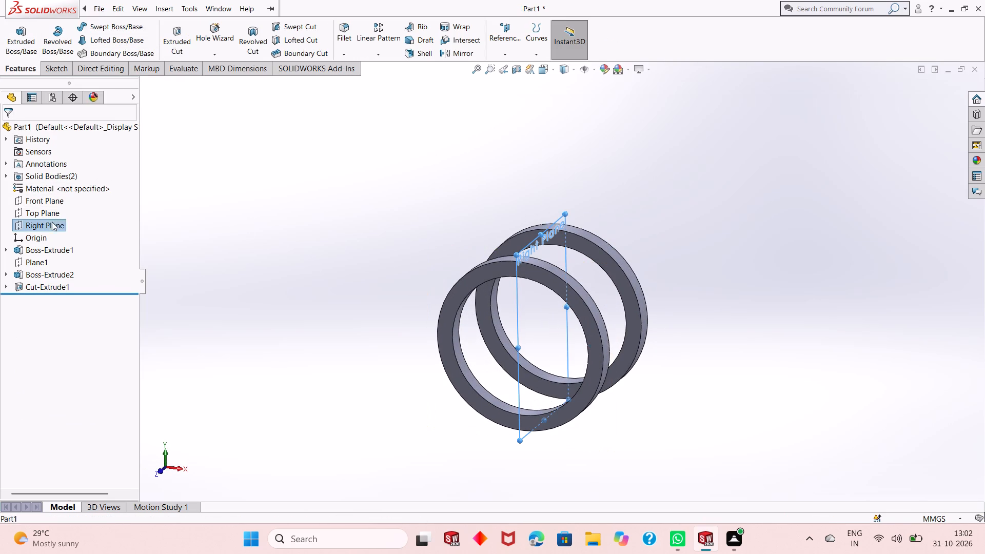
left_click(492, 34)
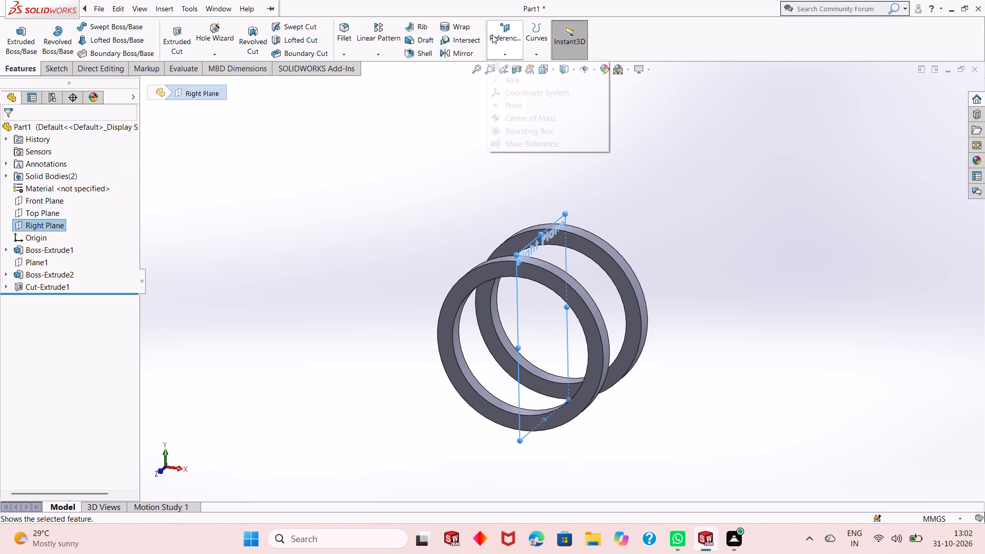
left_click(500, 66)
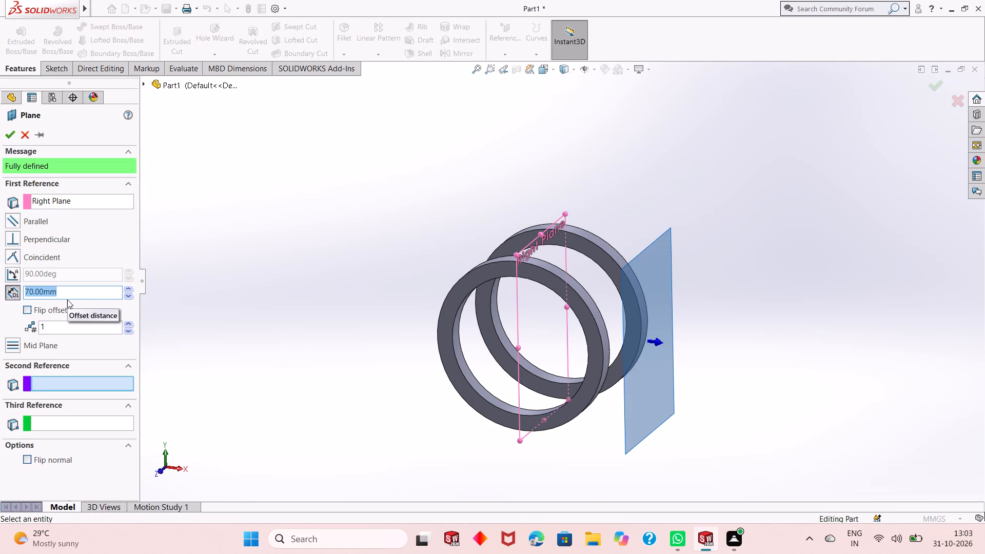
type("20")
key("Return")
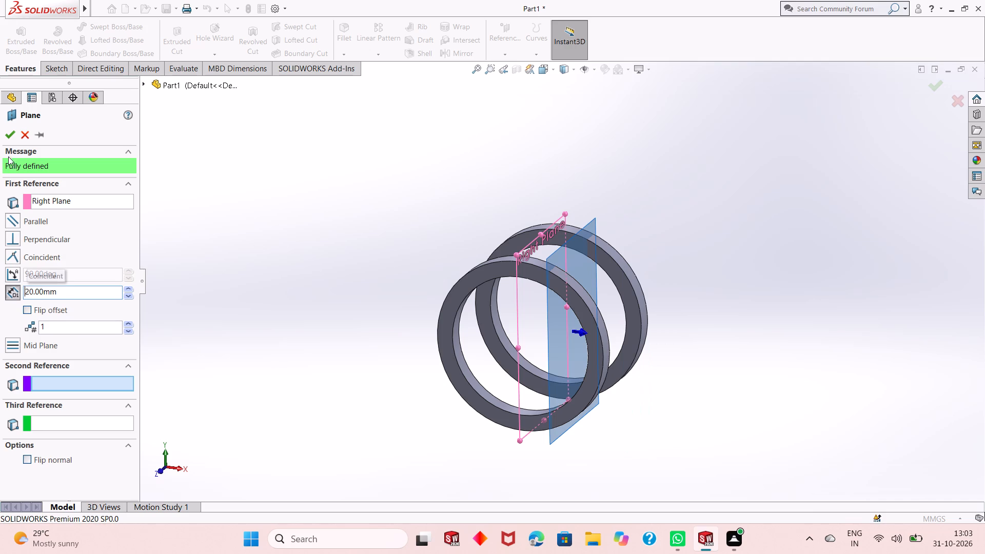
left_click(9, 133)
Open a new sketch on the plane offset from the Right Plane and view it face-on.
middle_click_drag(589, 269, 592, 269)
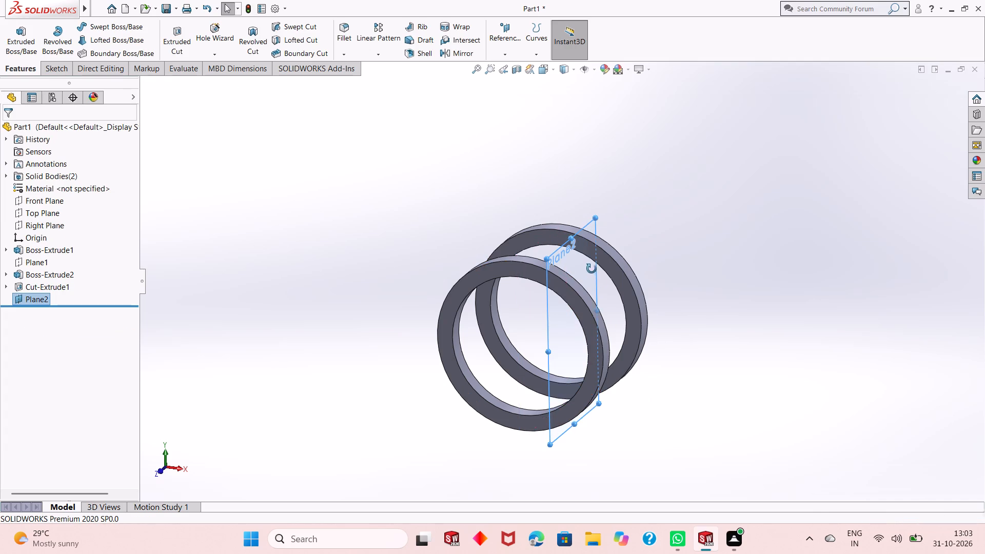
middle_click_drag(592, 269, 510, 273)
right_click(507, 268)
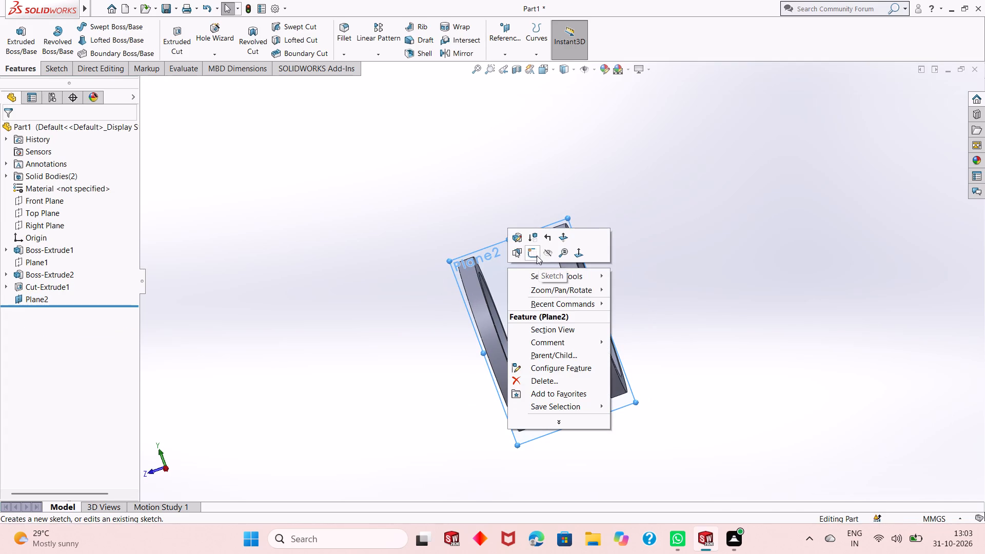
left_click(536, 255)
key("ctrl+9")
key("ctrl+8")
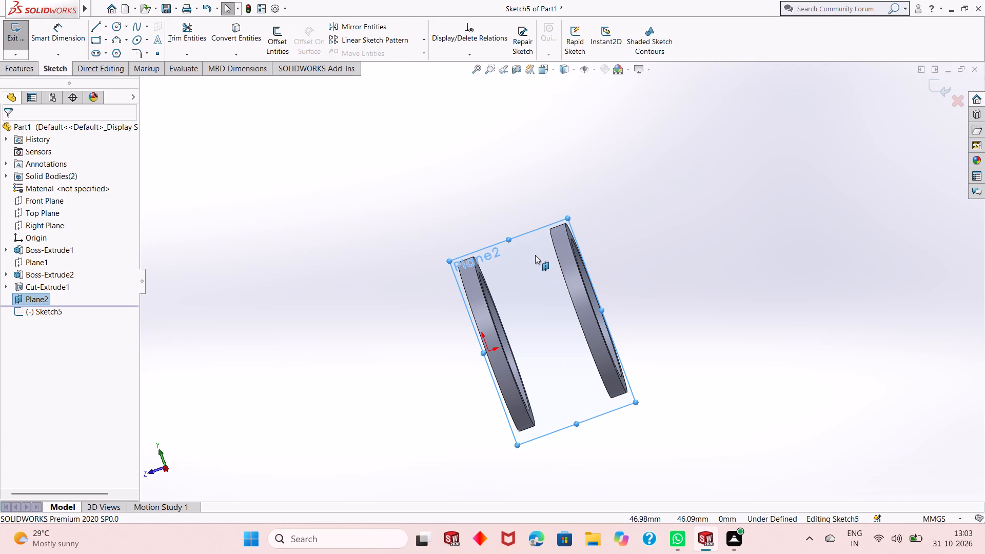
Enlarge the offset plane's displayed boundary on all four sides so it extends well beyond both rings.
scroll(543, 258, "up", 2)
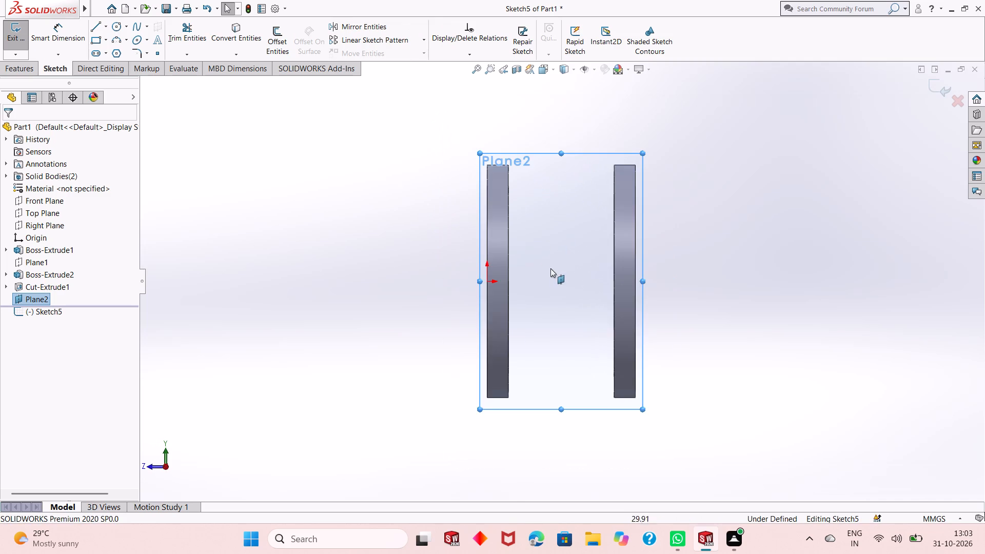
scroll(550, 270, "up", 2)
left_click_drag(561, 189, 561, 108)
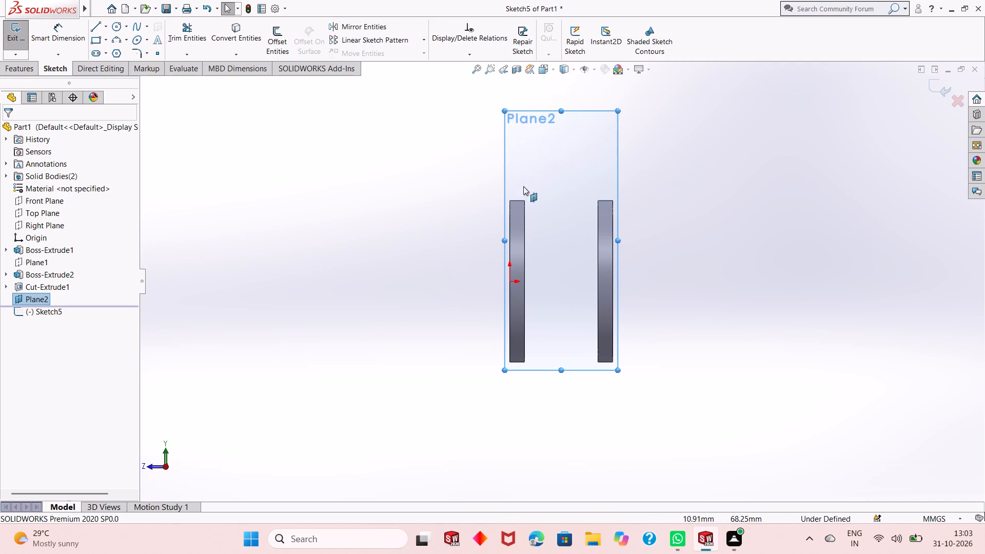
left_click_drag(501, 239, 353, 271)
left_click_drag(358, 240, 442, 240)
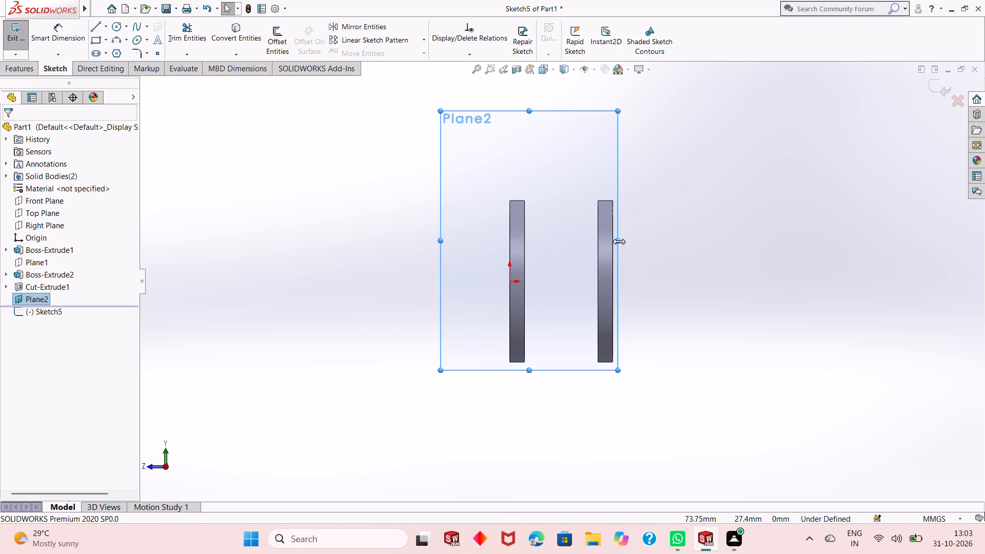
left_click_drag(619, 241, 696, 243)
left_click_drag(568, 368, 562, 418)
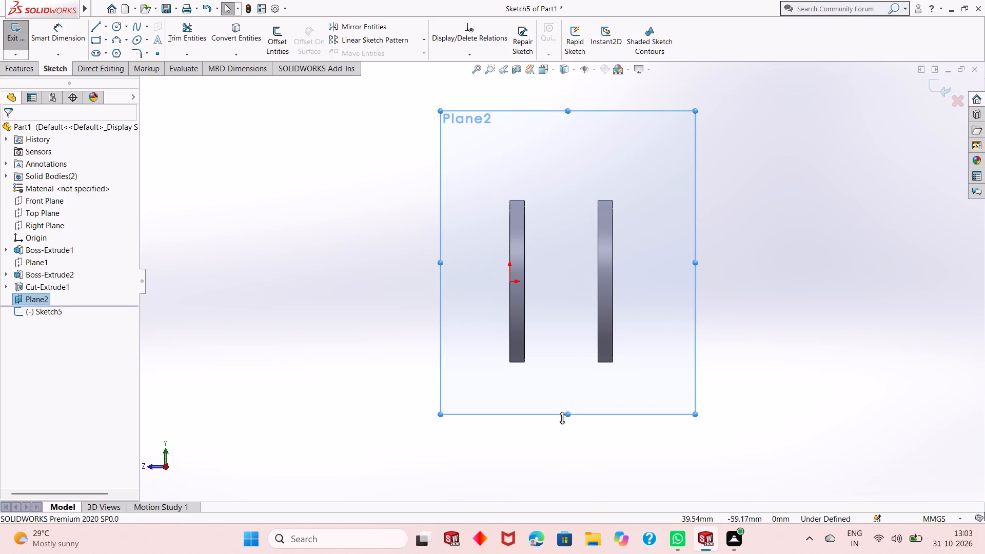
left_click_drag(562, 418, 560, 423)
scroll(534, 274, "up", 1)
scroll(545, 239, "down", 1)
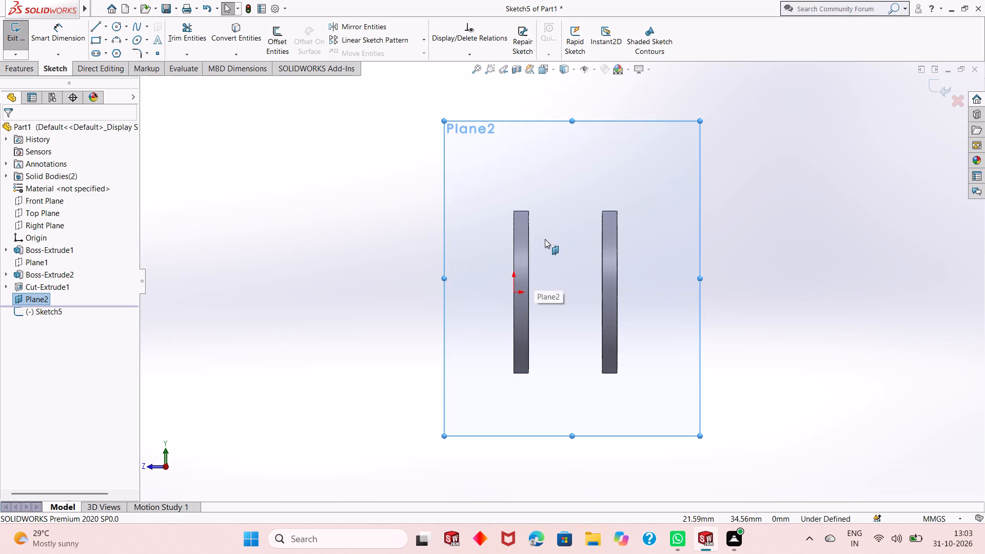
Sketch the bridge's outer outline over both rings: a vertical line about 28 mm, a horizontal about 70 mm, and a matching line down.
left_click(95, 28)
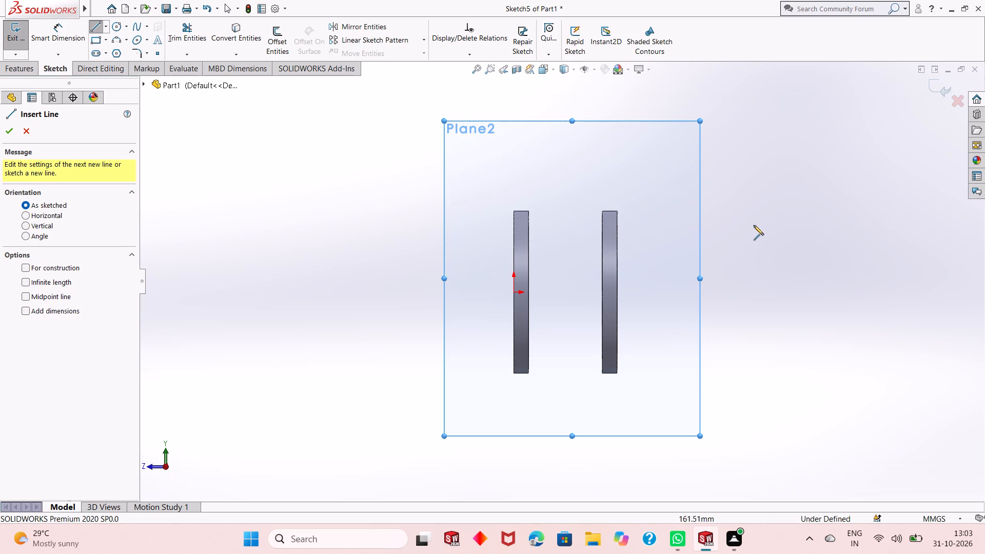
left_click(514, 229)
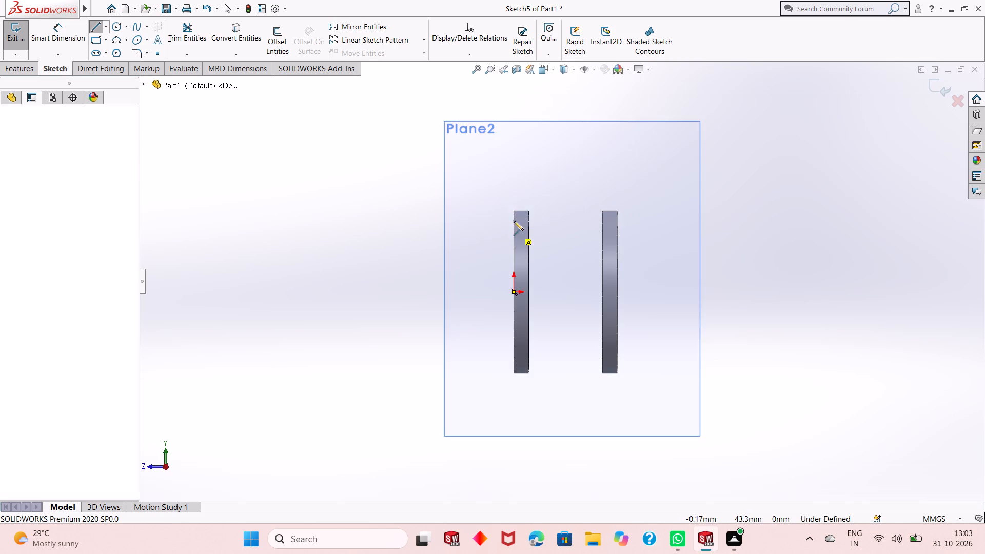
left_click(512, 188)
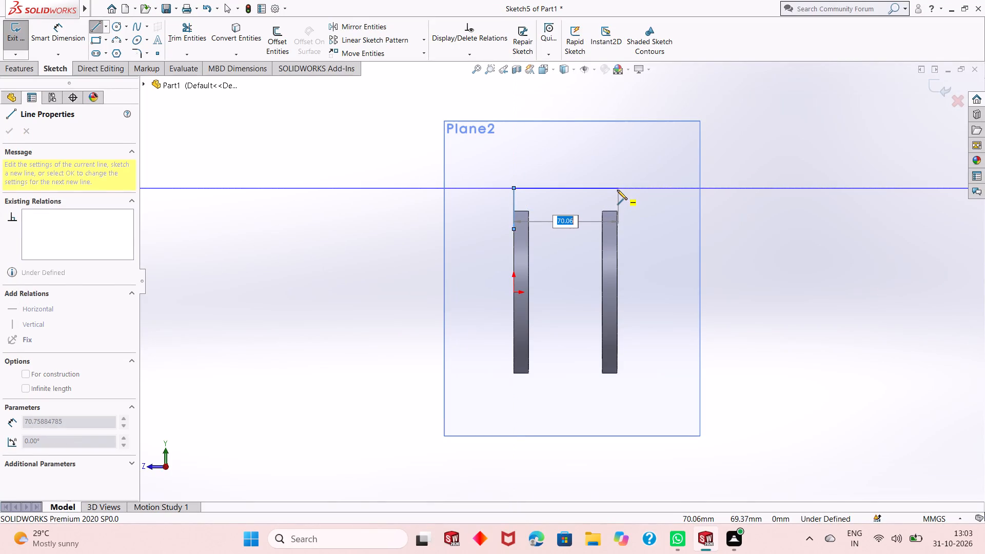
left_click(617, 190)
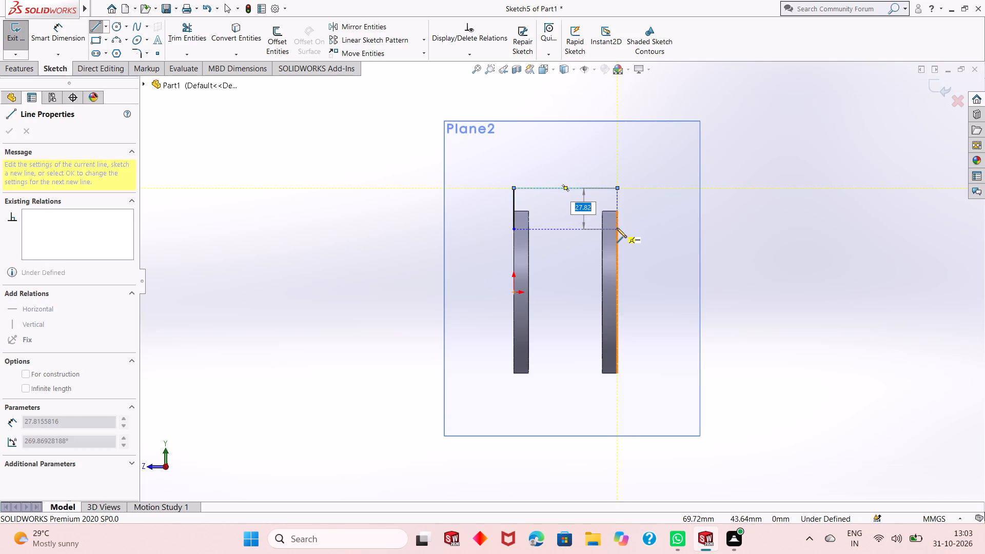
left_click(617, 228)
right_click(617, 228)
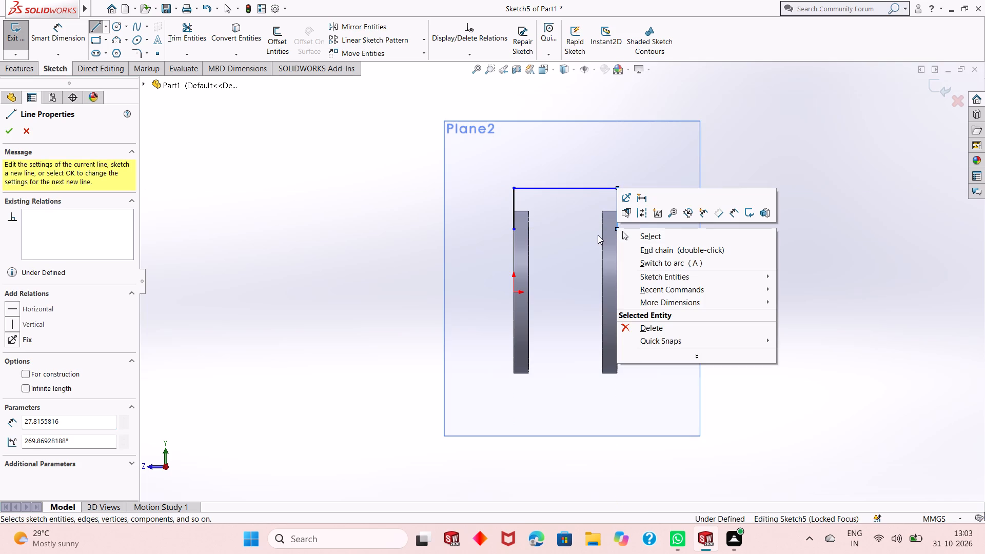
left_click(595, 235)
right_click(551, 247)
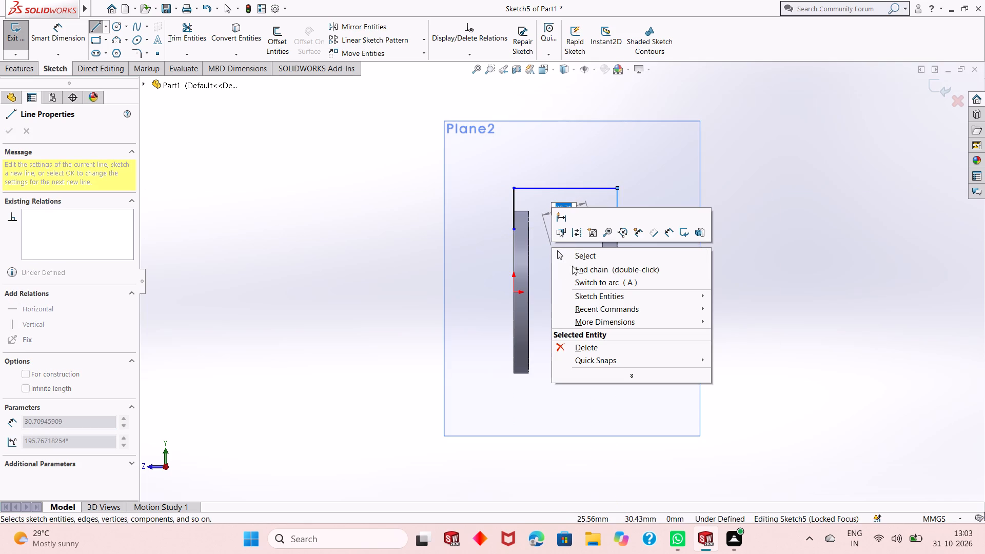
left_click(584, 351)
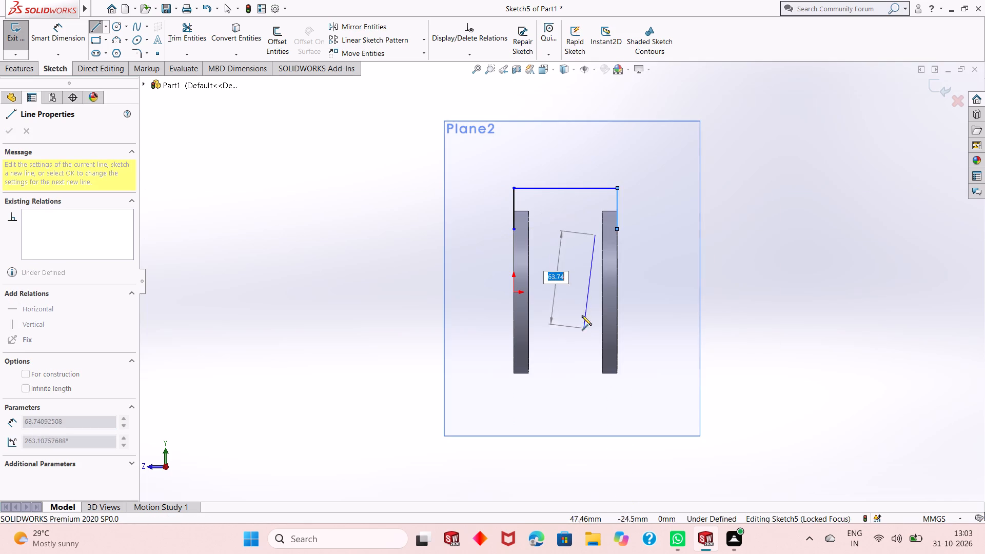
right_click(586, 247)
left_click(613, 345)
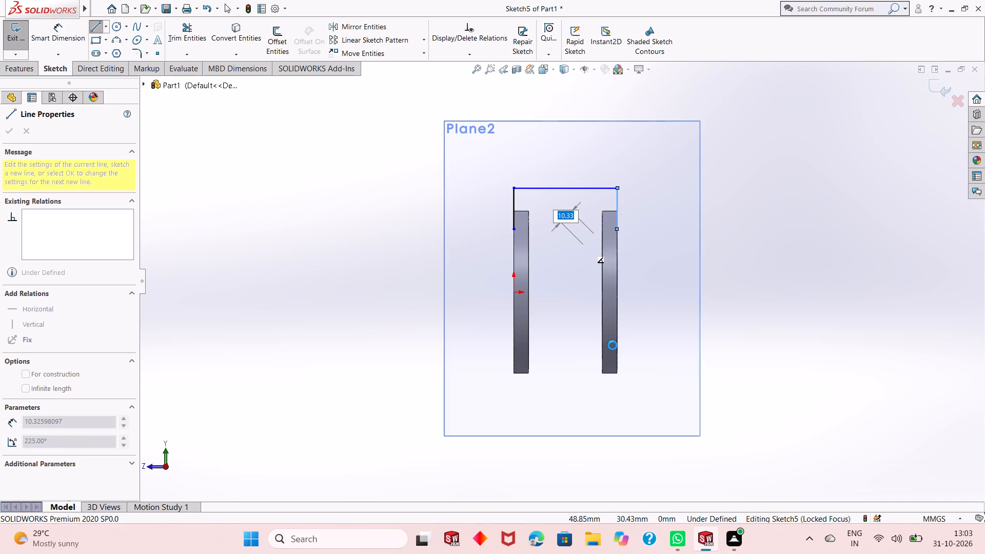
right_click(577, 243)
left_click(585, 247)
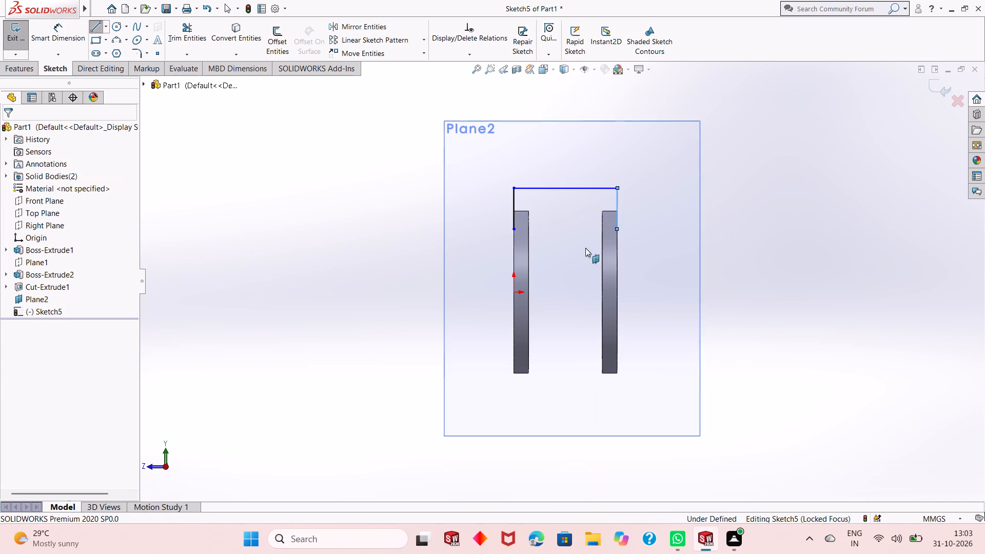
Sketch a 10 mm horizontal line across the first ring from the outer line's lower end, and a vertical inner line about 19 mm up.
left_click(97, 28)
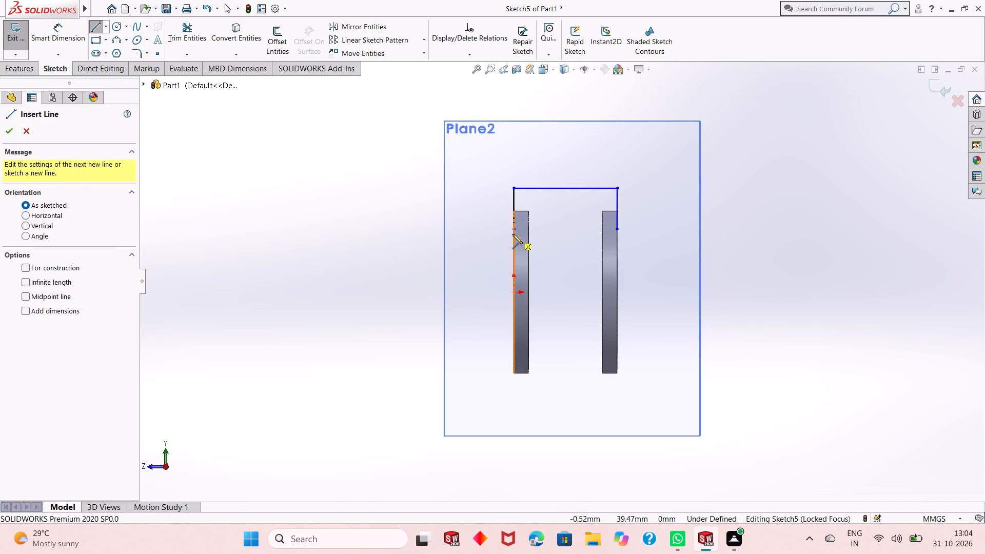
left_click(514, 228)
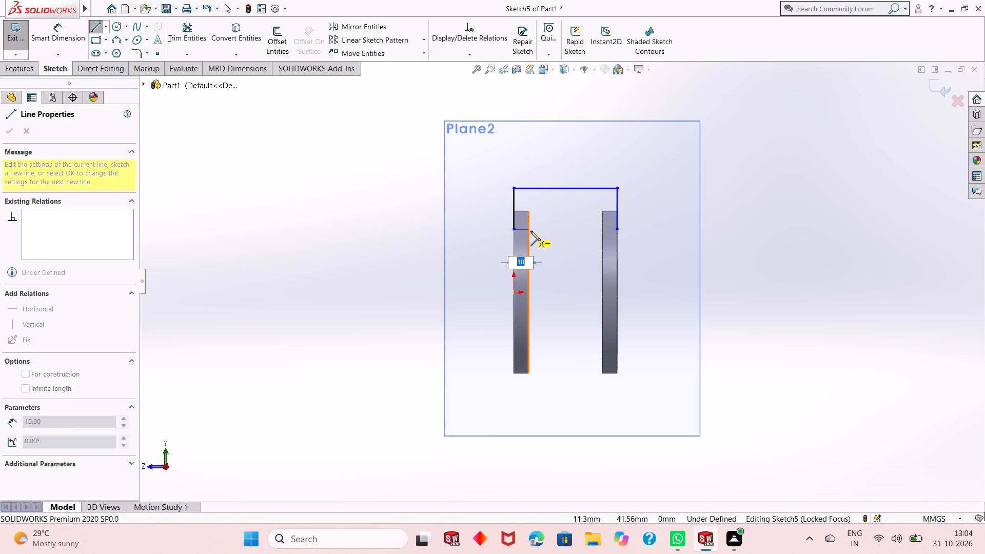
left_click(530, 231)
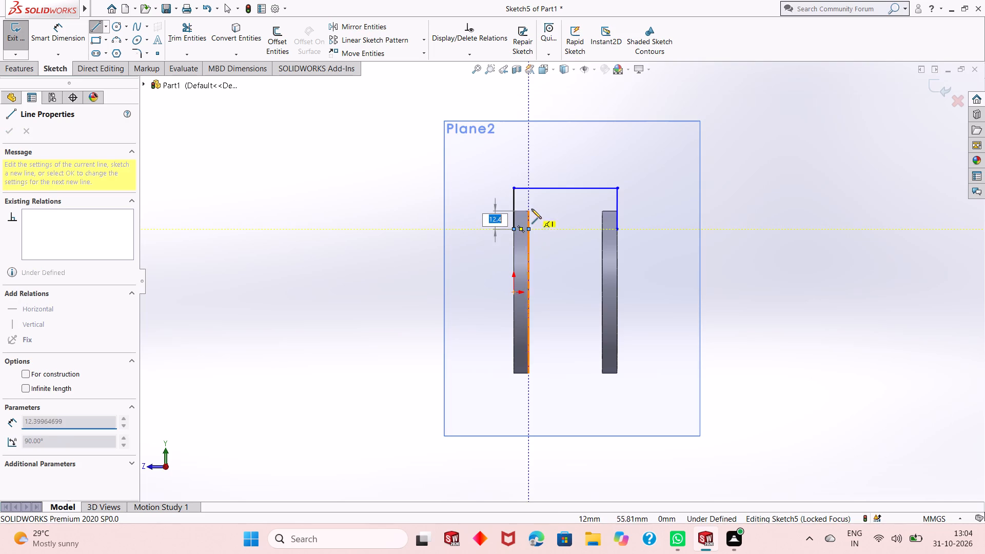
left_click(531, 201)
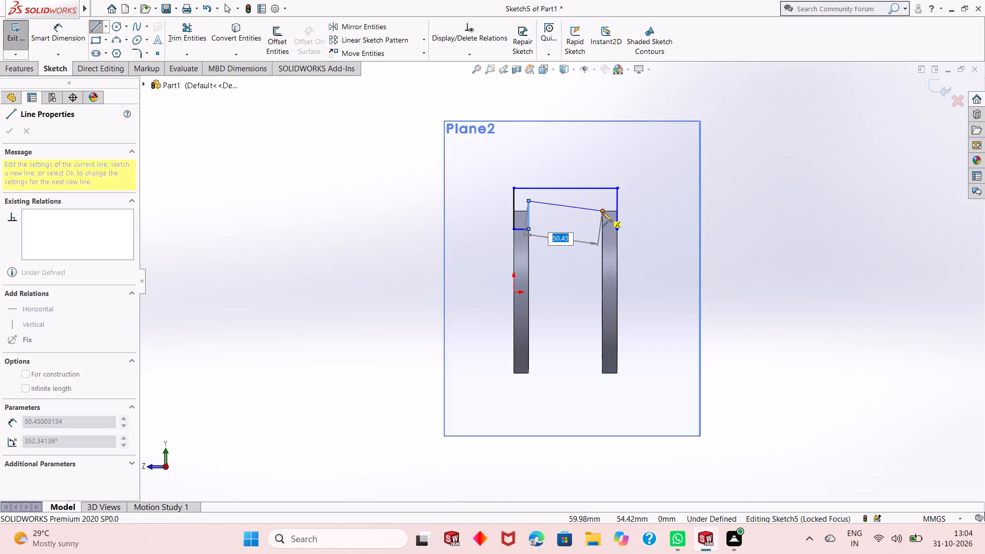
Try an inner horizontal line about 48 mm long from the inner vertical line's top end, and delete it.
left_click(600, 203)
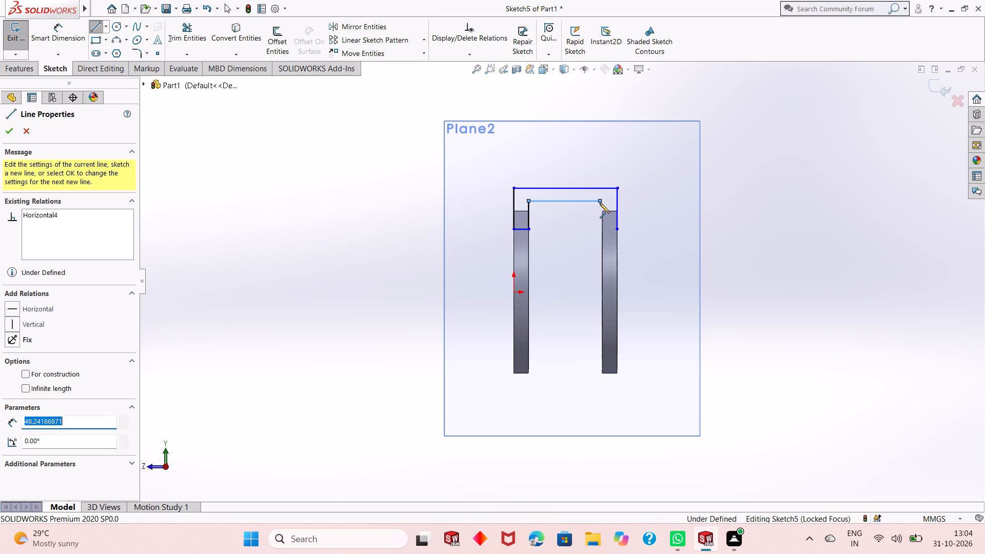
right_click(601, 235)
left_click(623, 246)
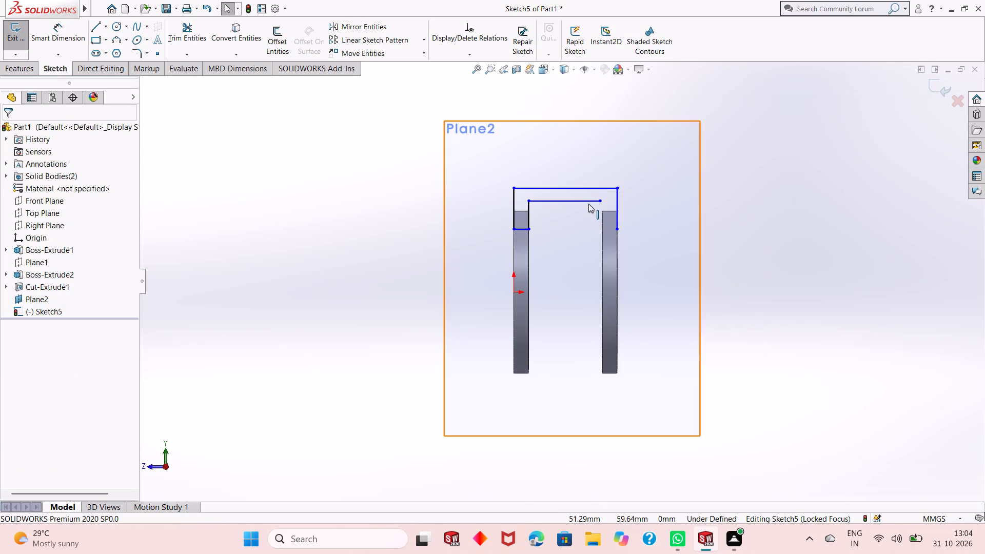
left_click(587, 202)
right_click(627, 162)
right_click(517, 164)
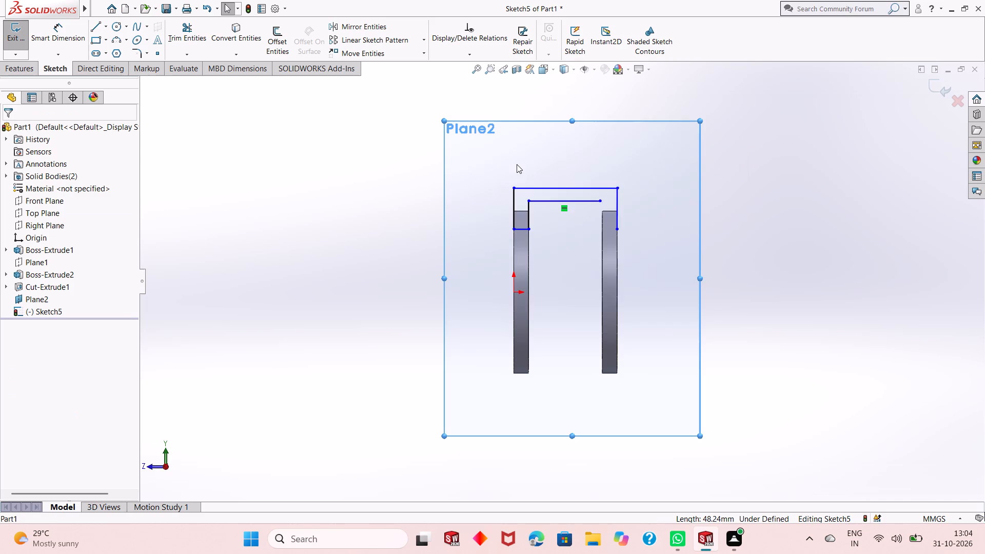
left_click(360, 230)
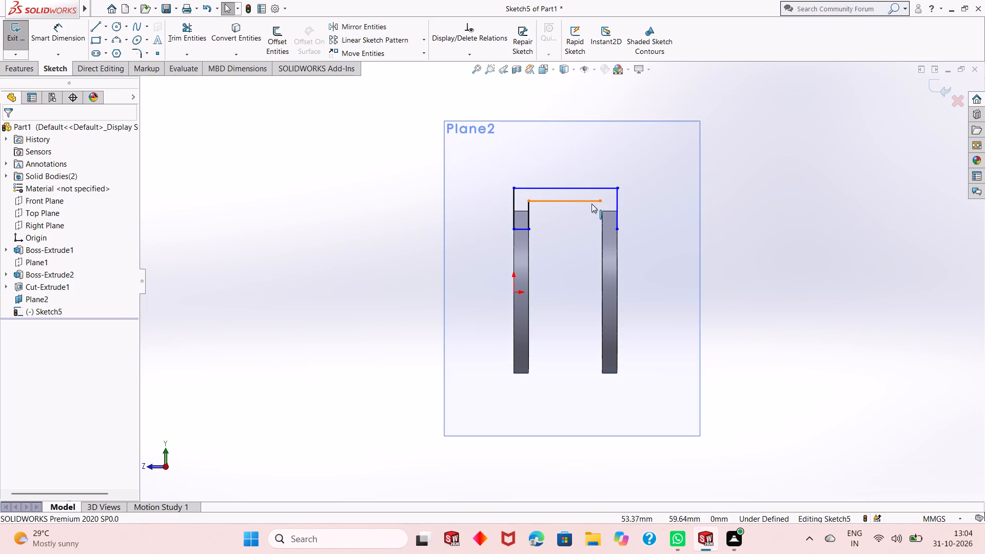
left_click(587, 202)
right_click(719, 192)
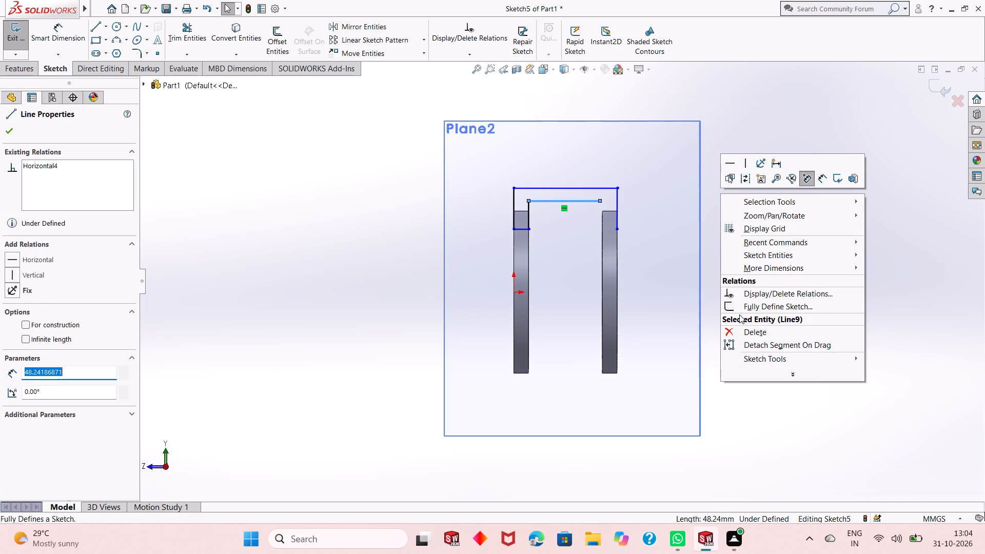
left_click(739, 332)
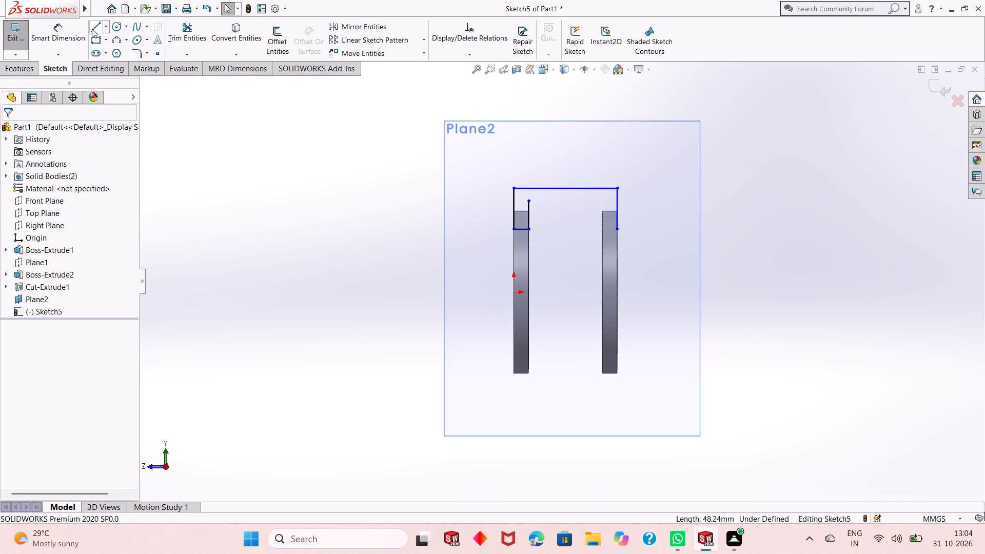
Close the profile with an inner horizontal line to the second ring's inner face, a line about 19 mm down, and a 10 mm horizontal.
left_click(92, 29)
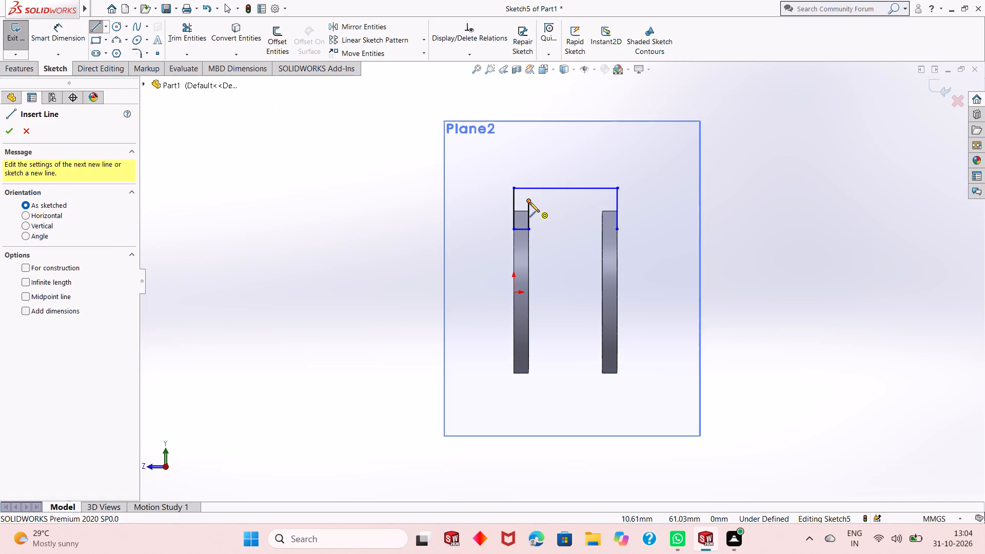
left_click(529, 202)
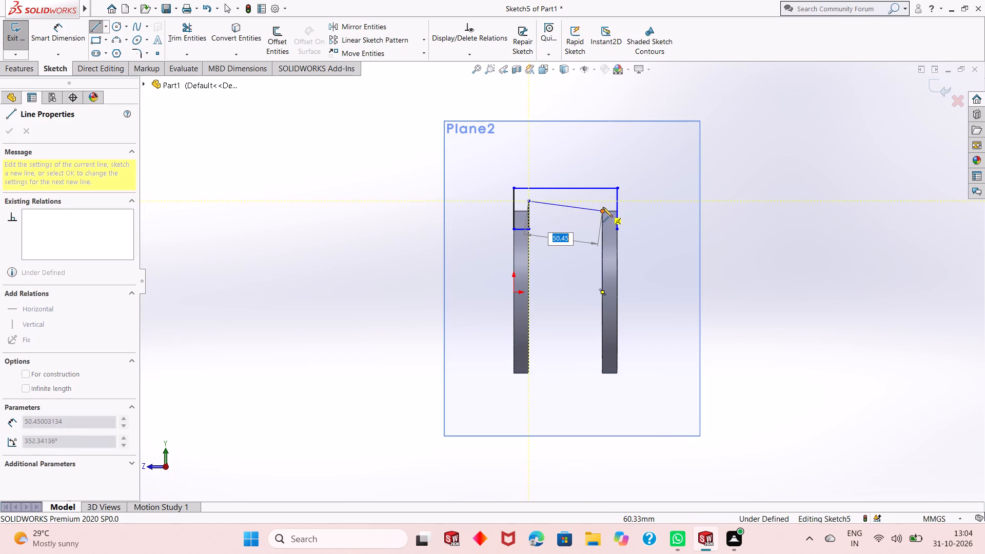
left_click(602, 201)
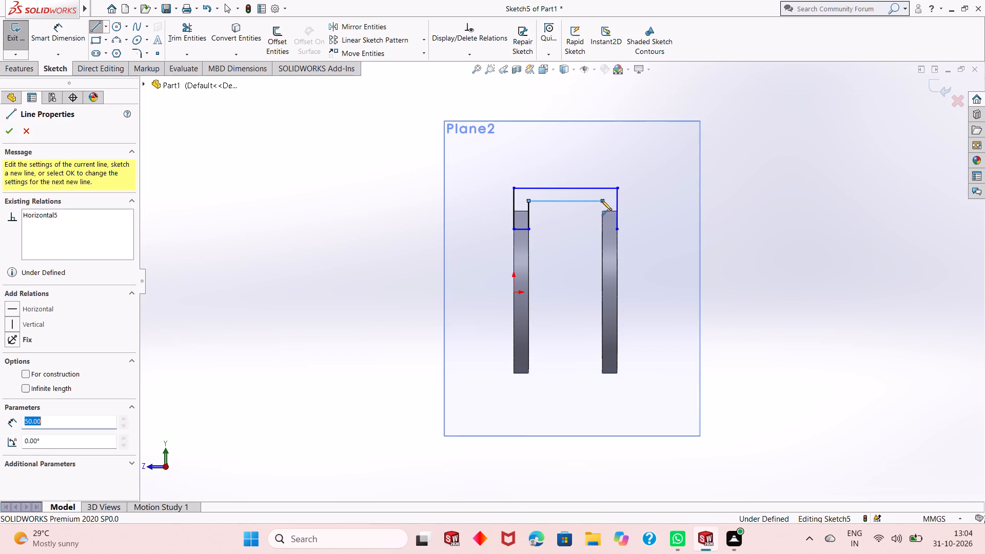
left_click(600, 230)
left_click(618, 228)
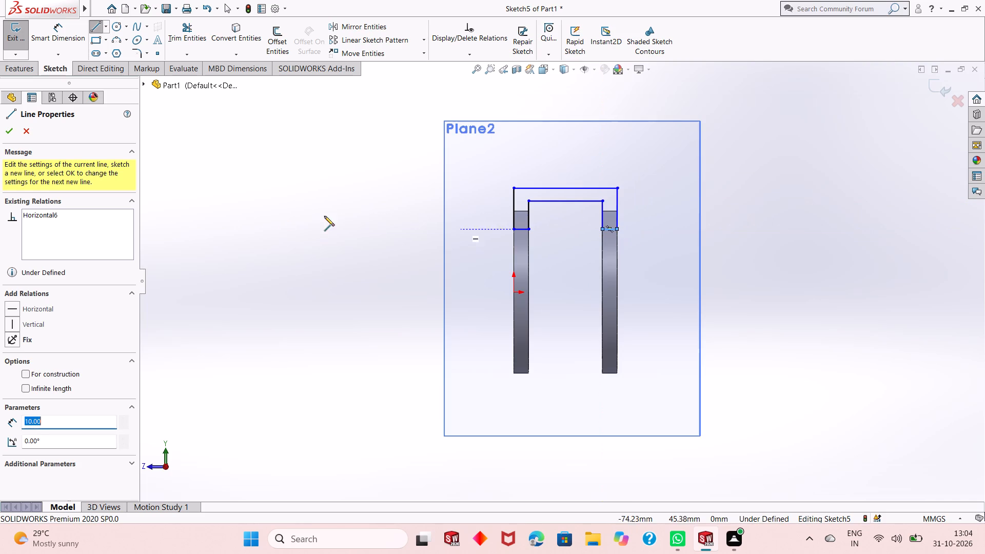
left_click(11, 132)
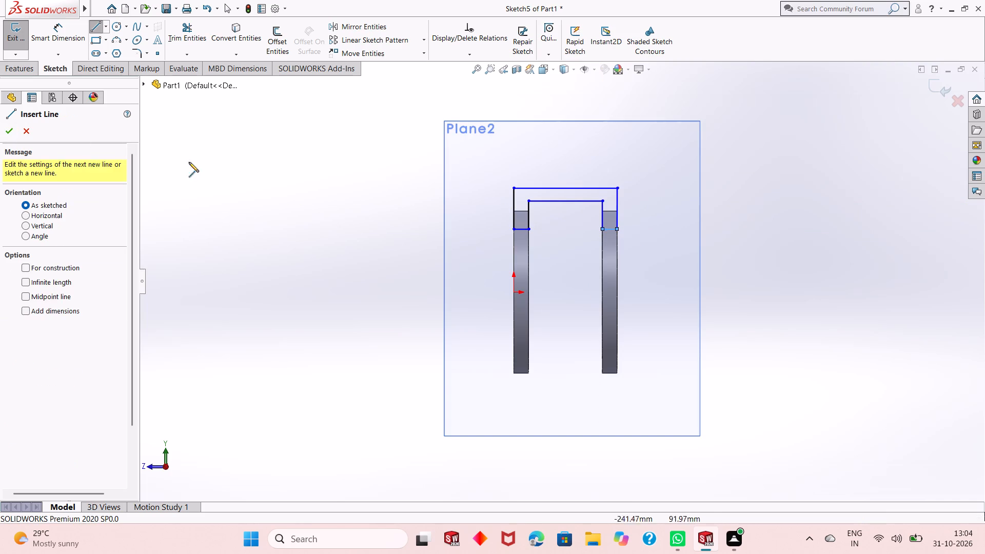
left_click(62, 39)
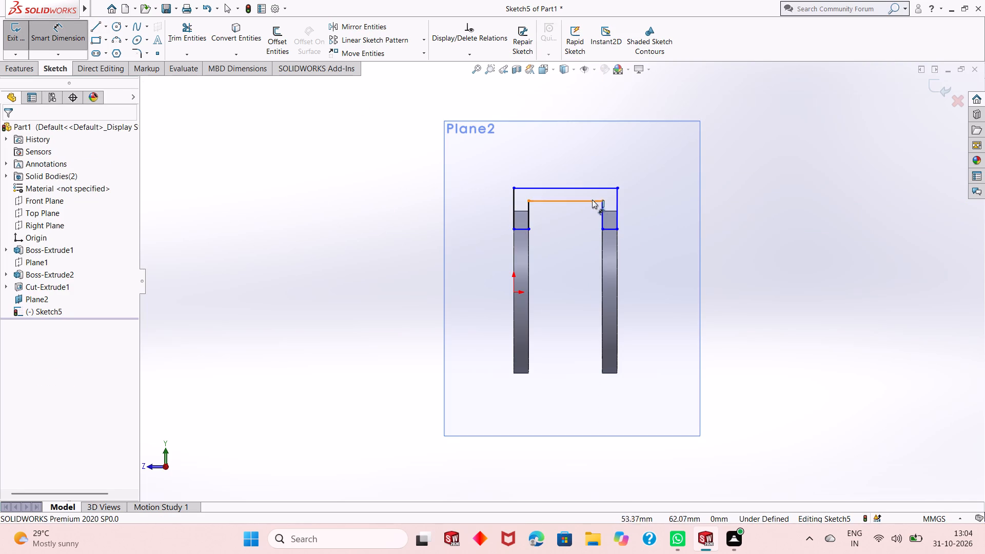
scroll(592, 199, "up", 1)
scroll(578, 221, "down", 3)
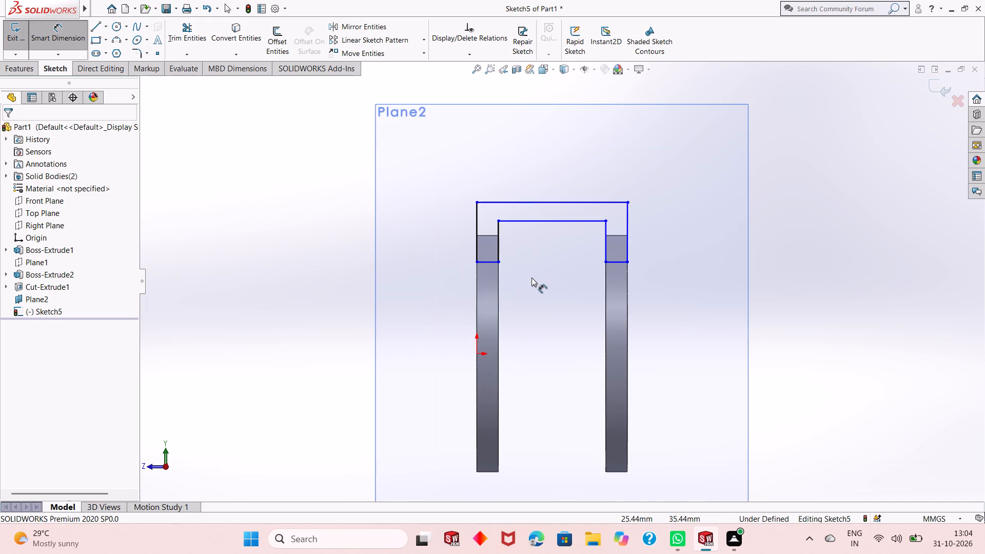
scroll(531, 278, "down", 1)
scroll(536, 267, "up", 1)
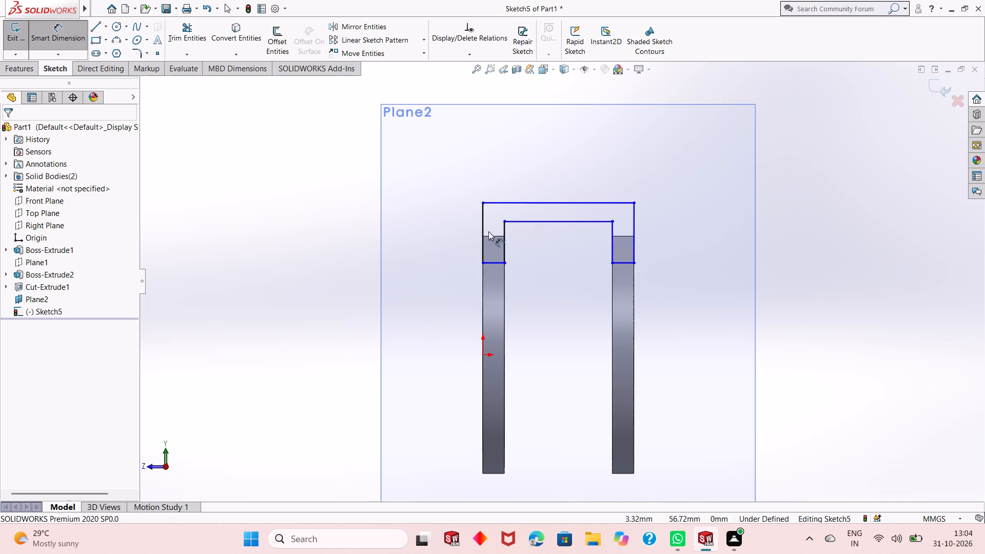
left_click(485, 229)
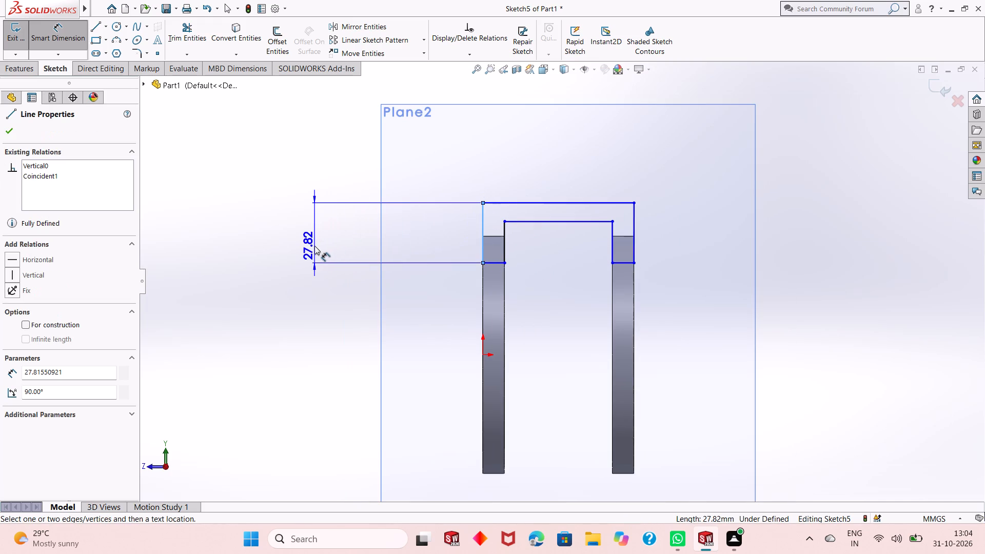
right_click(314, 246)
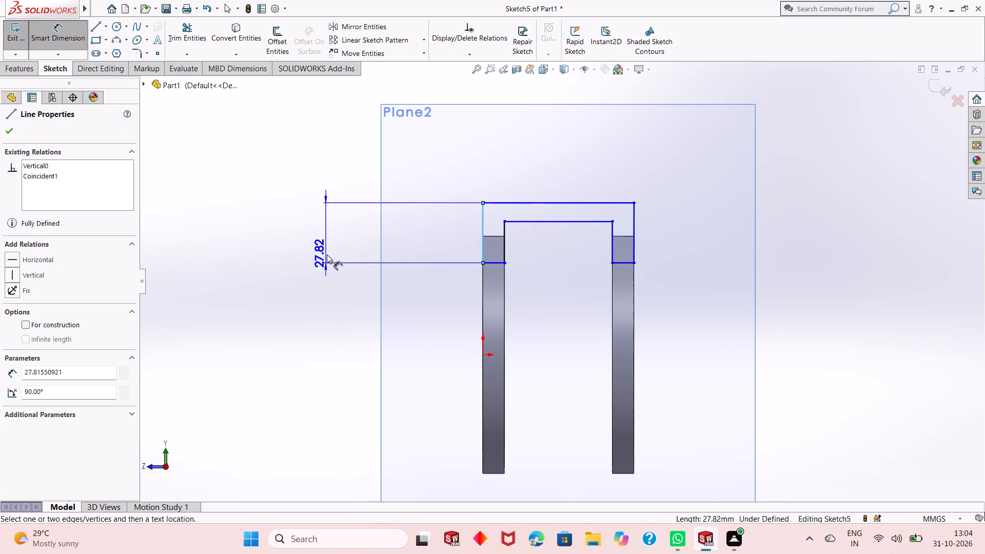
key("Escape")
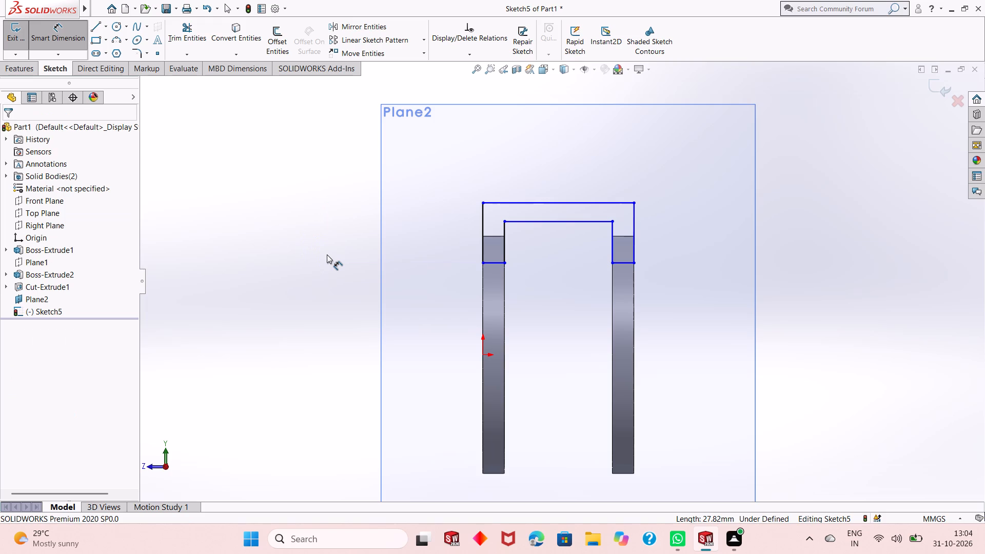
Dimension the outline's outer top line at 90 mm from the origin.
left_click(521, 205)
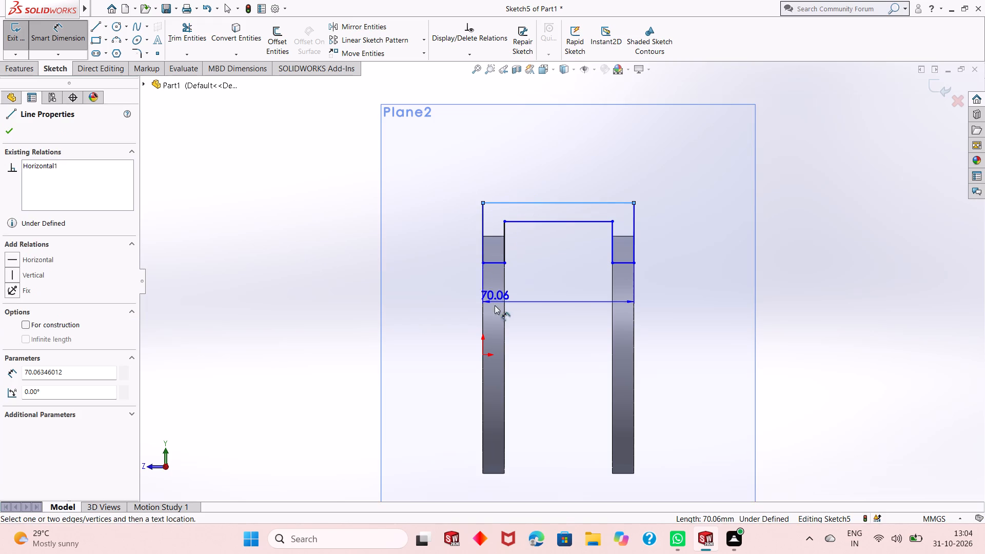
left_click(483, 354)
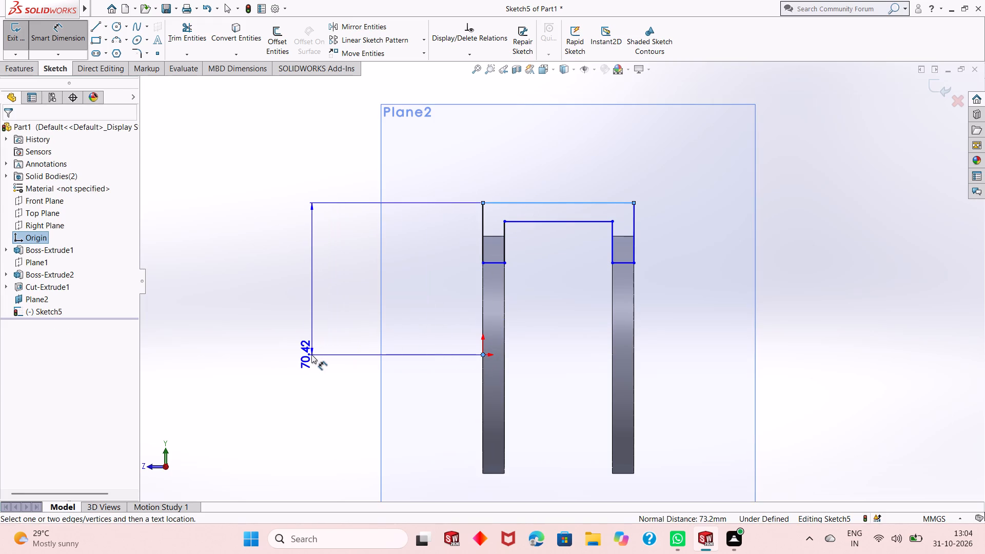
left_click(311, 354)
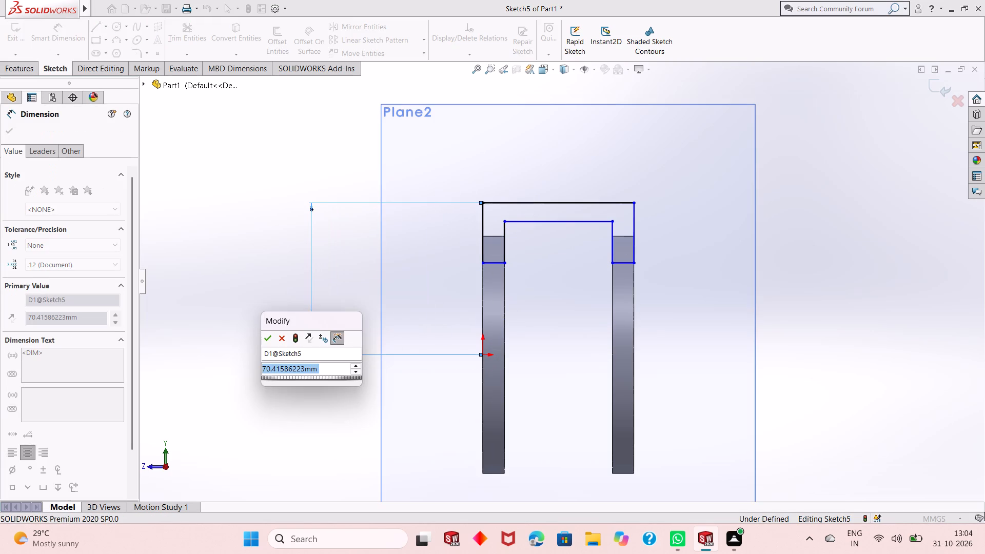
type("90")
key("Return")
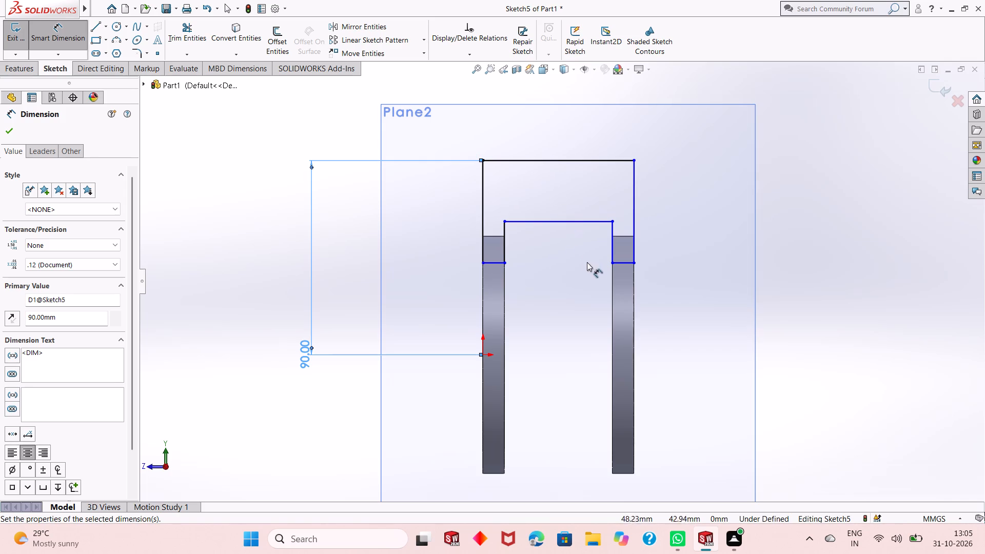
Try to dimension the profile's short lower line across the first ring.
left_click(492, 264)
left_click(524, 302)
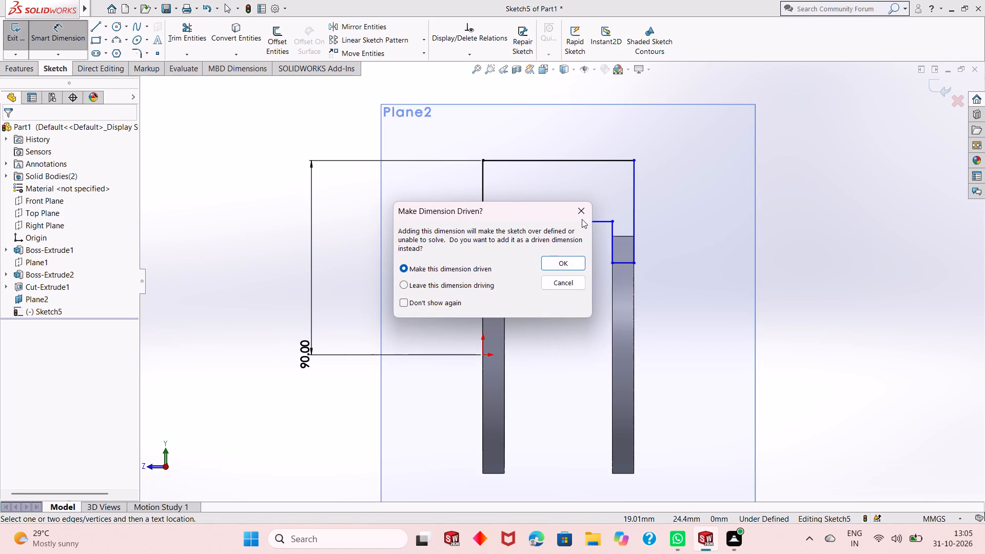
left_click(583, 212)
Dimension the profile's inner horizontal line at 50 mm.
left_click(581, 221)
left_click(567, 278)
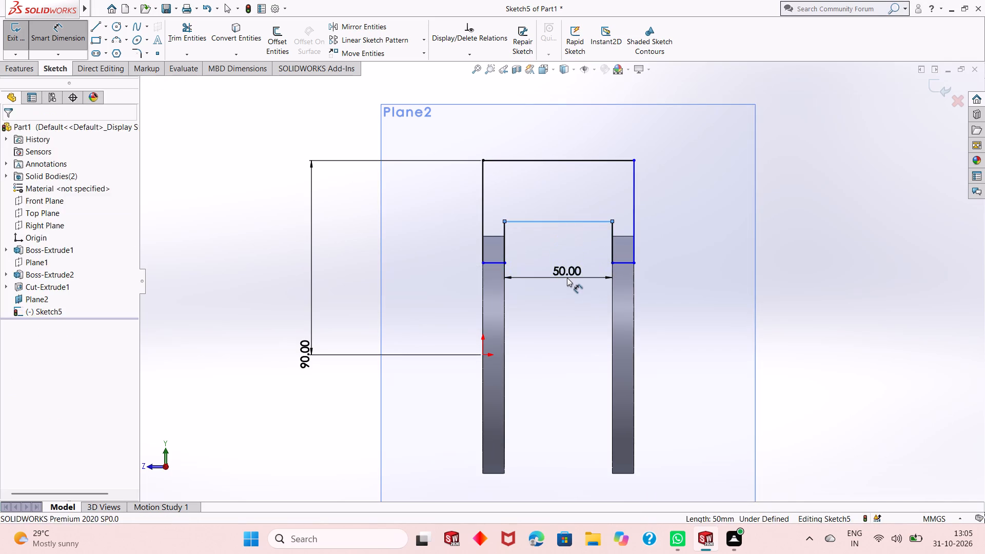
left_click(522, 265)
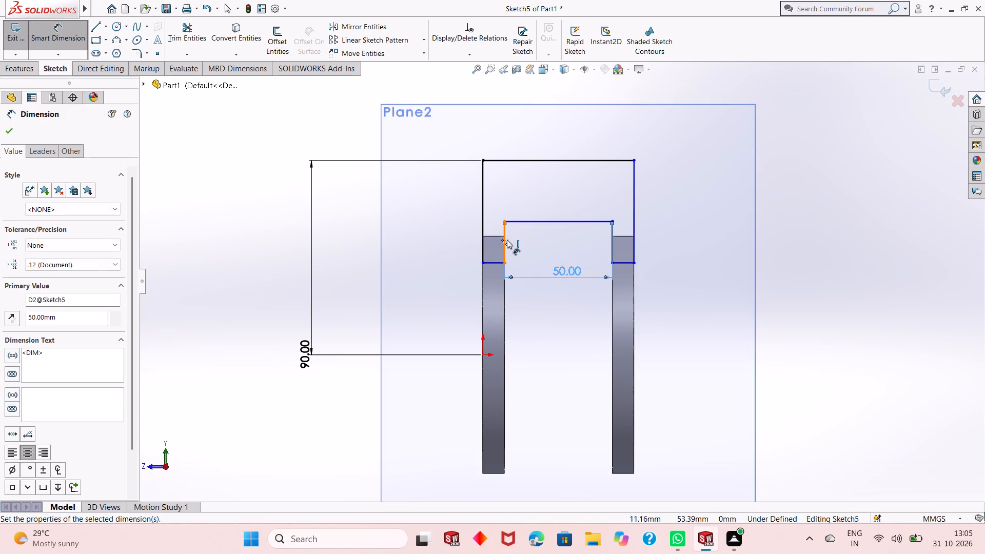
Dimension the gap between the profile's inner and outer top lines at 10 mm.
left_click(556, 221)
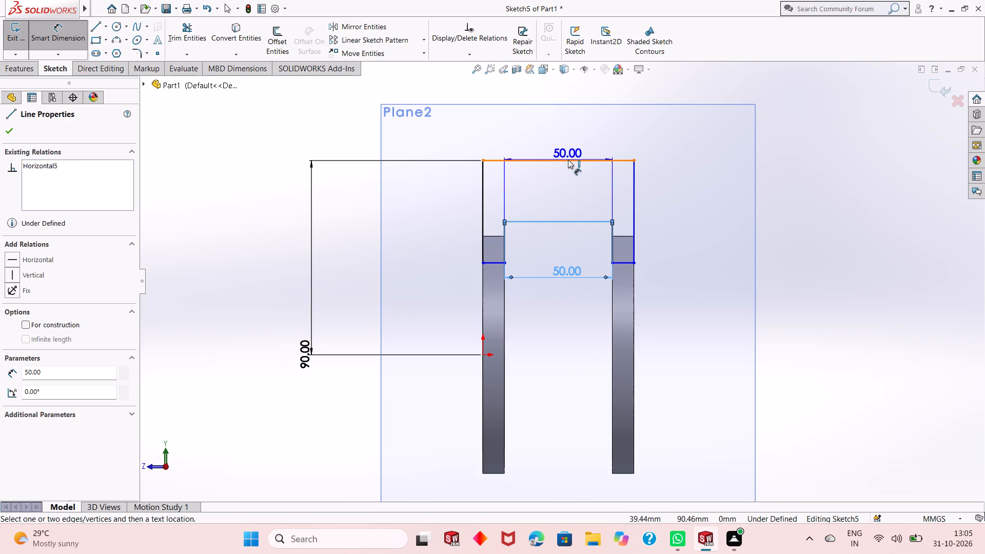
left_click(568, 160)
left_click(737, 163)
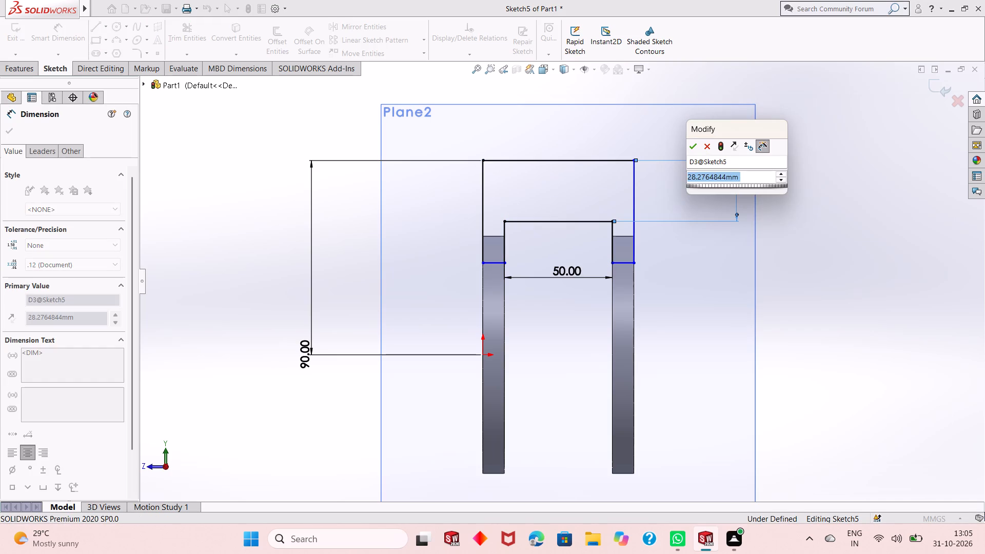
type("10")
key("Return")
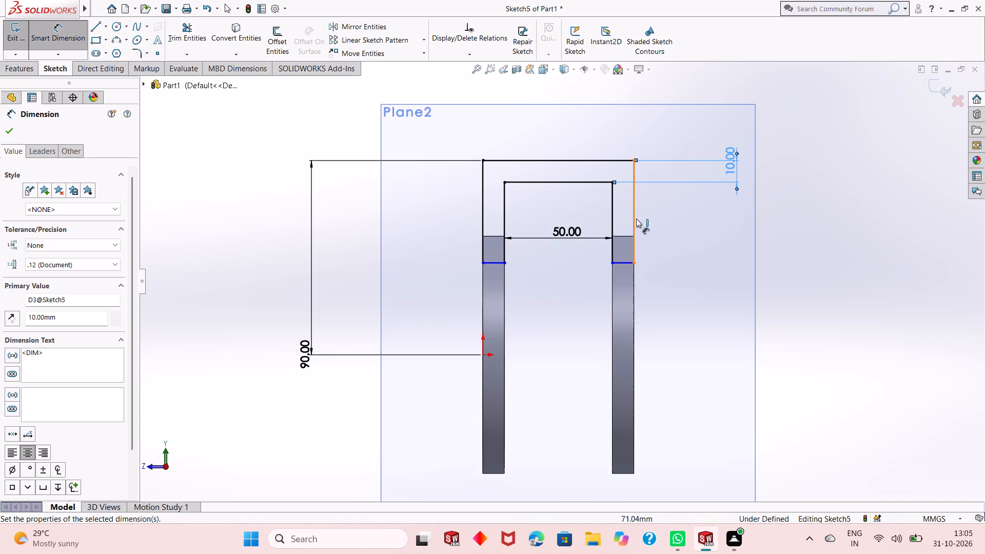
right_click(833, 217)
left_click(845, 250)
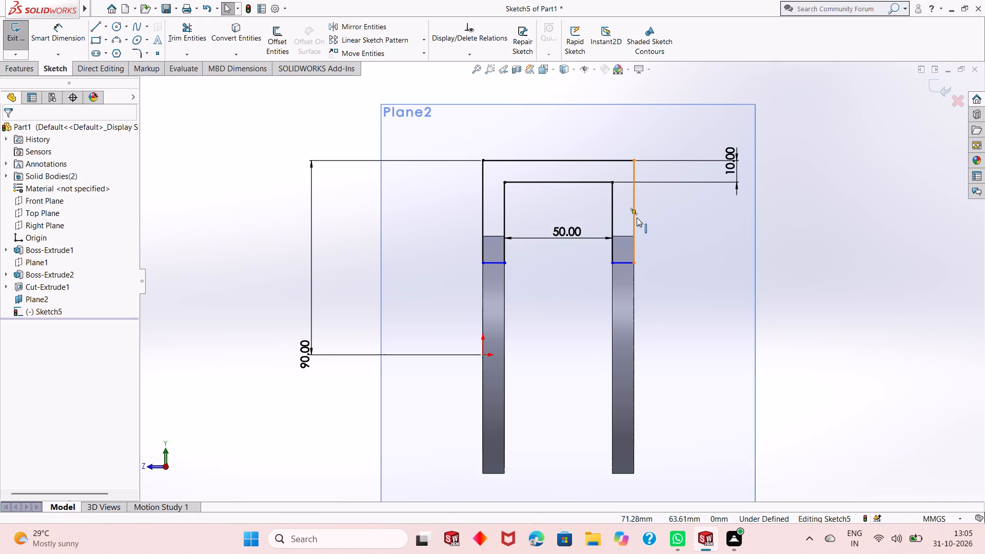
Dimension the outer vertical line on the second ring's side at 40 mm.
left_click(637, 226)
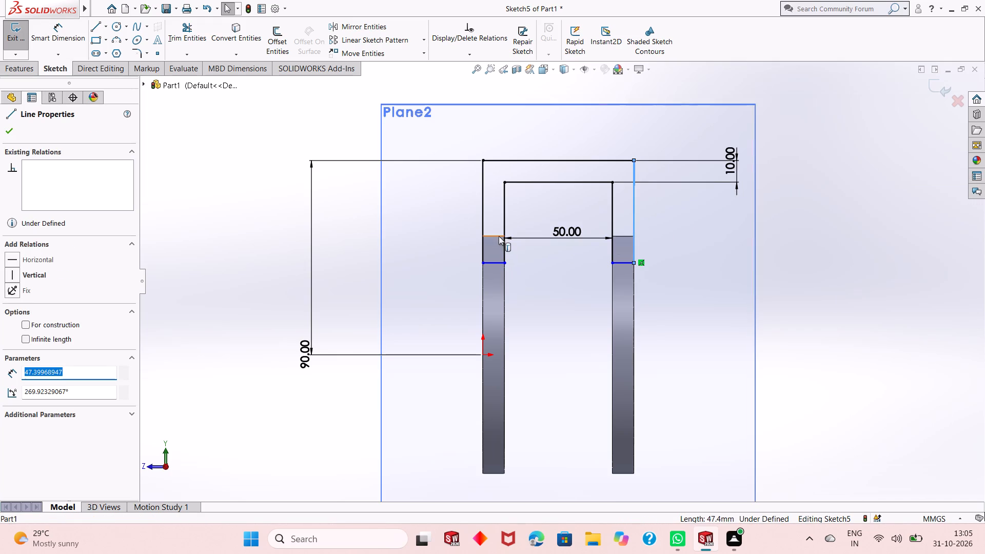
key("Escape")
key("Escape")
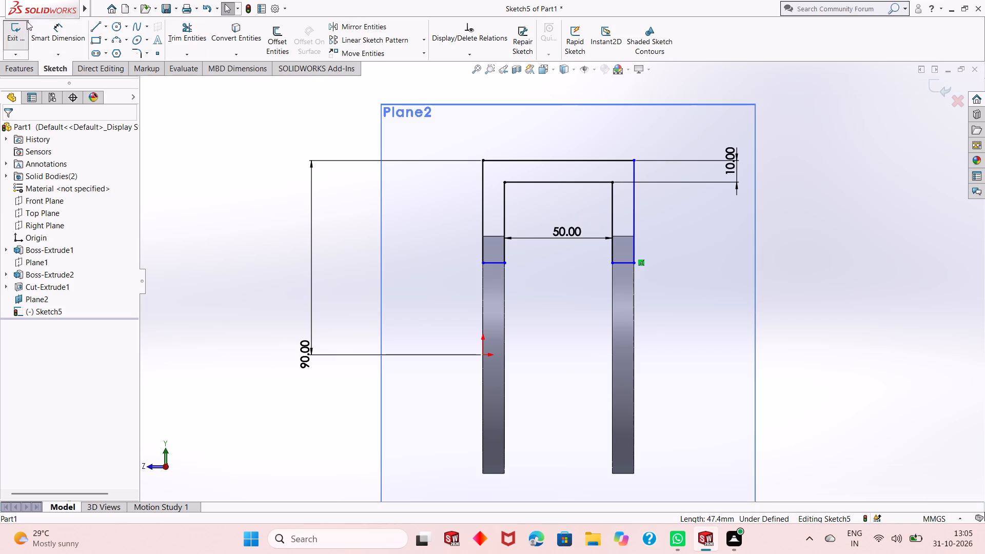
left_click(50, 28)
left_click(633, 209)
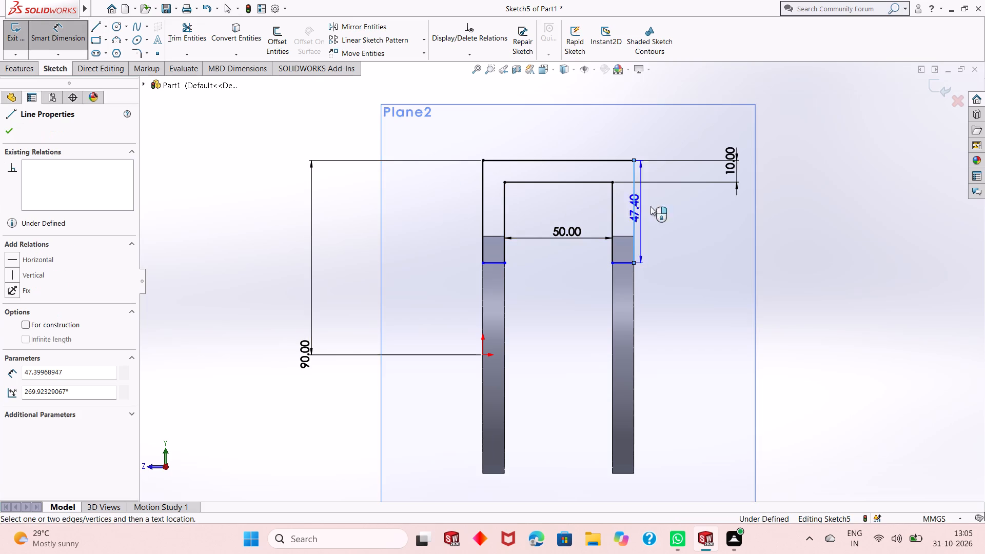
left_click(685, 203)
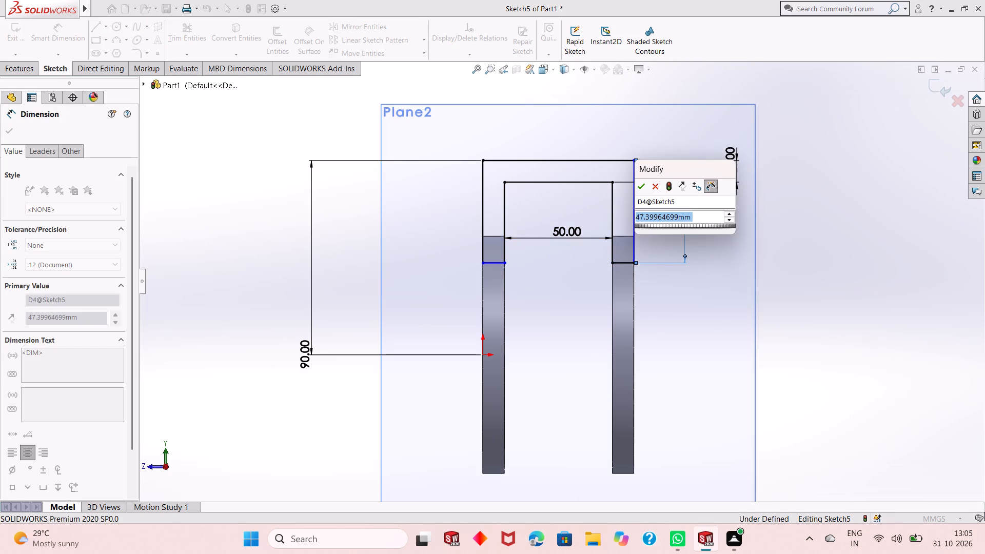
type("40")
key("Return")
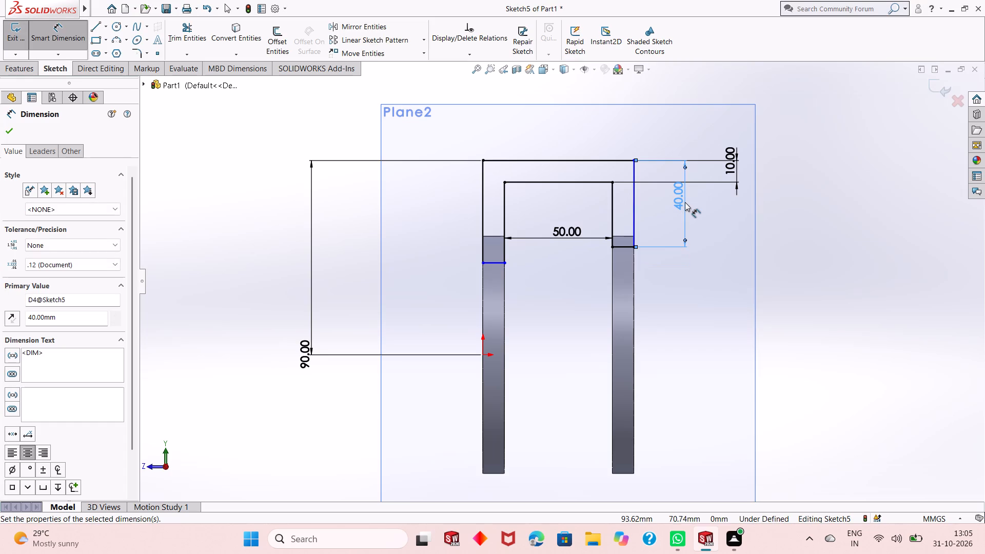
Set the length of the outer vertical line on the second ring's side to 45 mm.
middle_click_drag(655, 302, 723, 295)
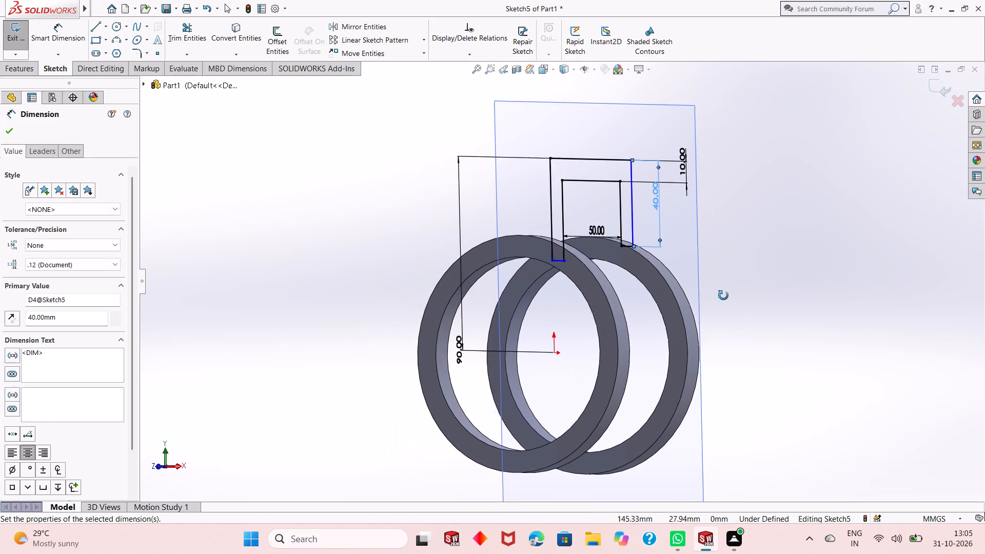
middle_click_drag(723, 295, 724, 295)
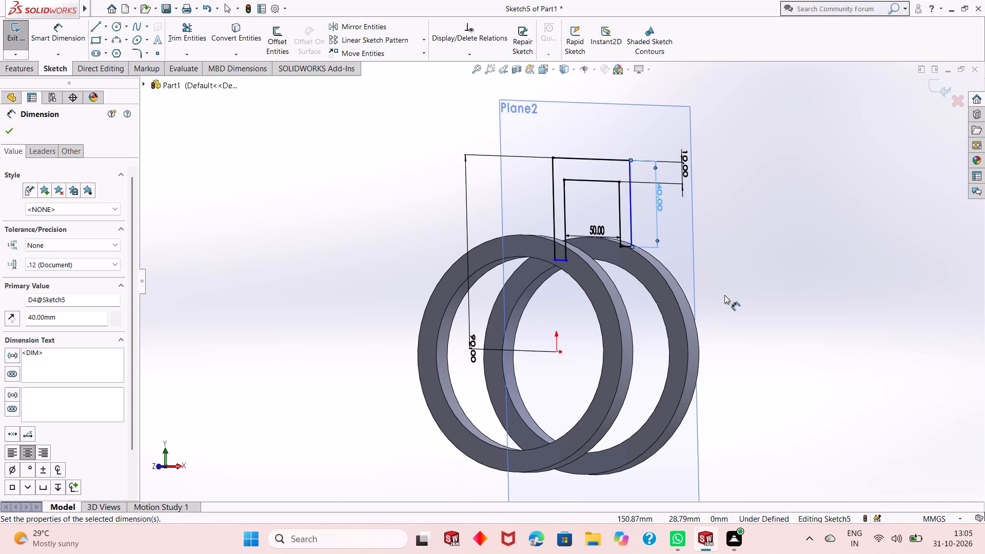
key("ctrl+8")
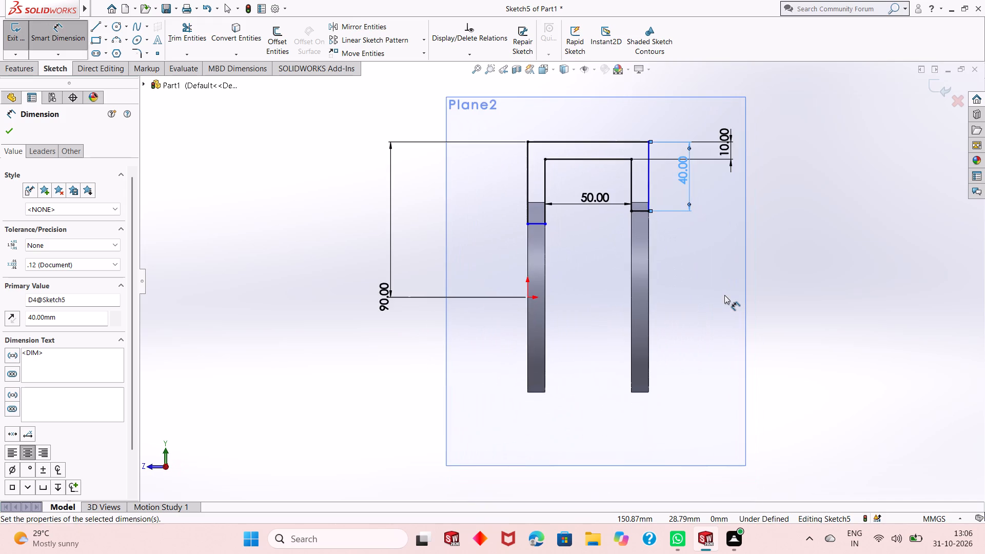
scroll(624, 146, "down", 2)
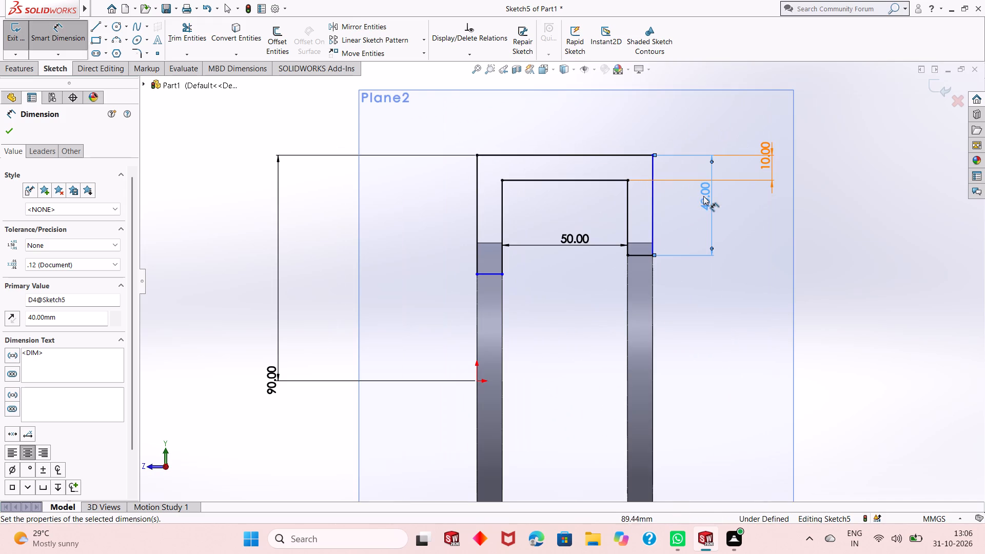
double_click(705, 196)
type("45")
key("Return")
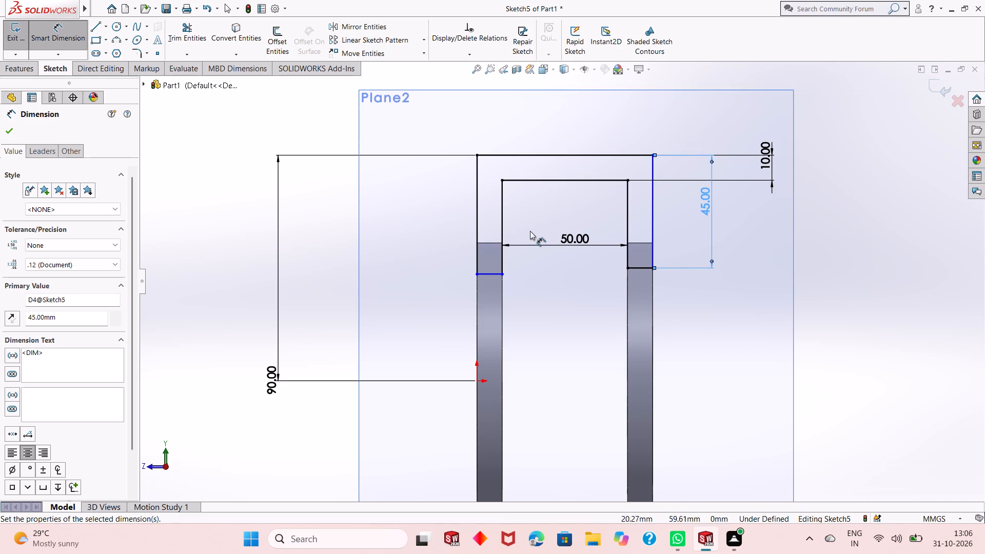
right_click(255, 205)
left_click(292, 237)
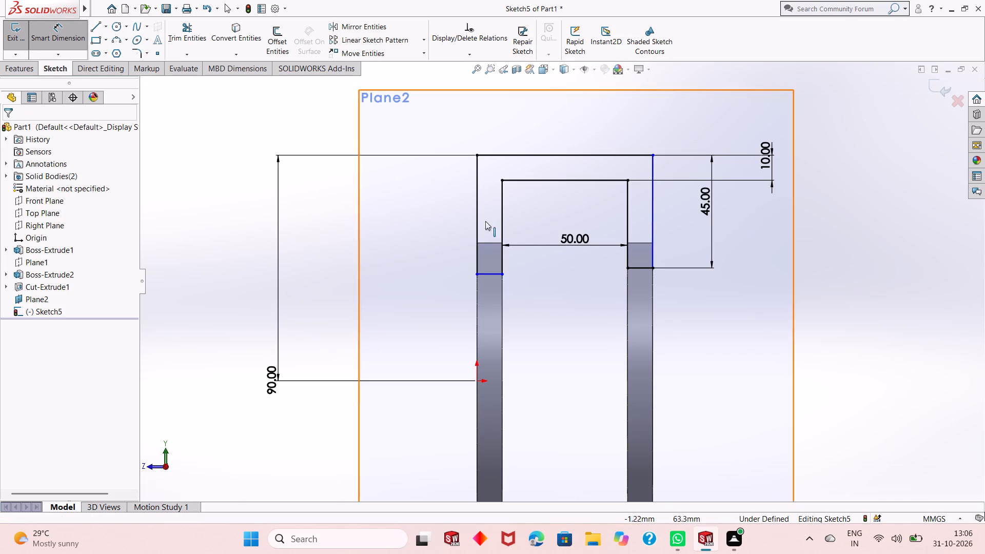
Make the profile's two outer vertical lines equal in length.
left_click(478, 236)
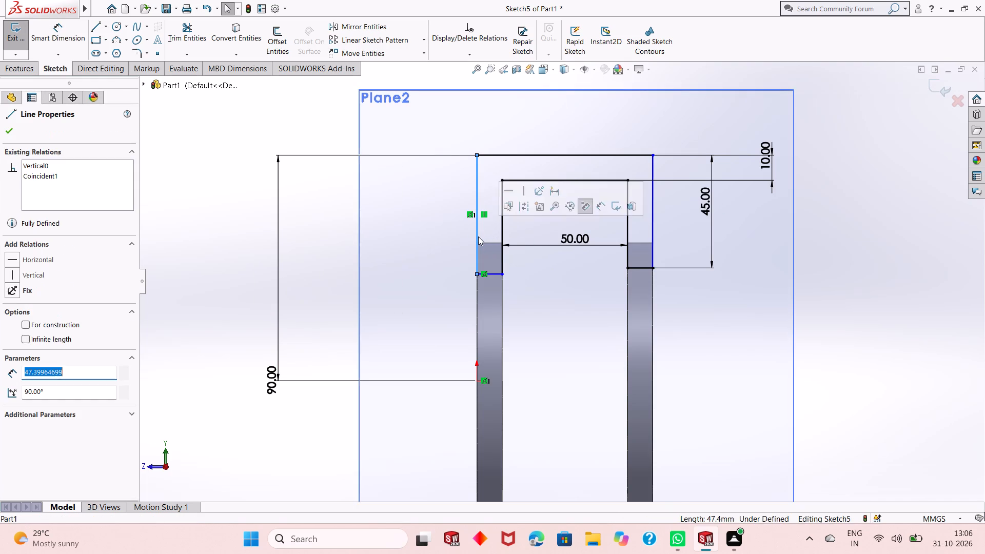
left_click(654, 215, "ctrl")
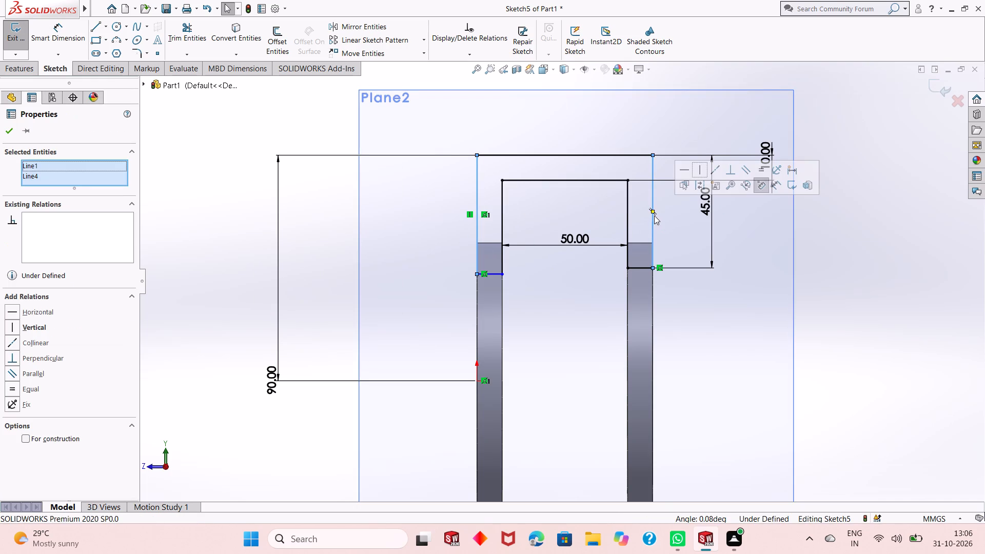
left_click(761, 171)
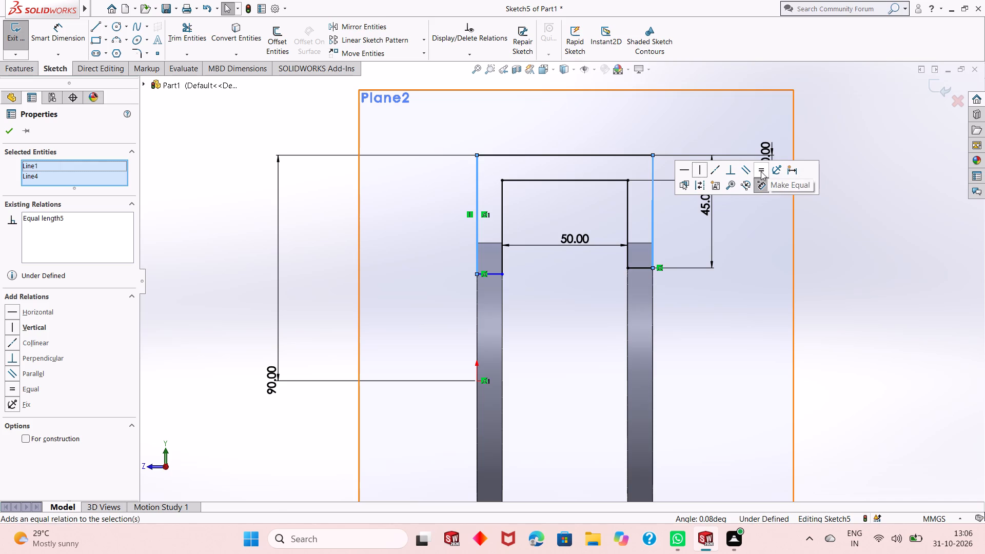
left_click(257, 222)
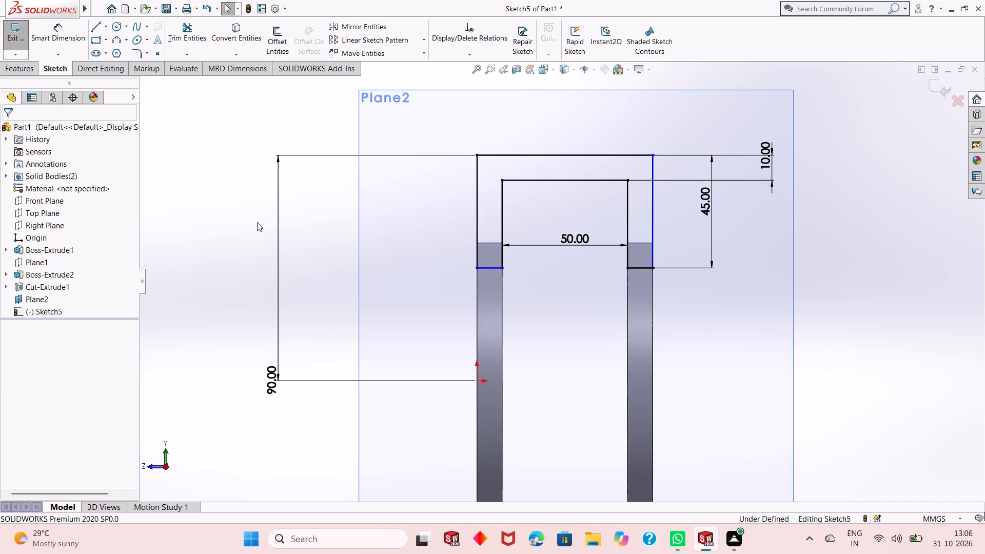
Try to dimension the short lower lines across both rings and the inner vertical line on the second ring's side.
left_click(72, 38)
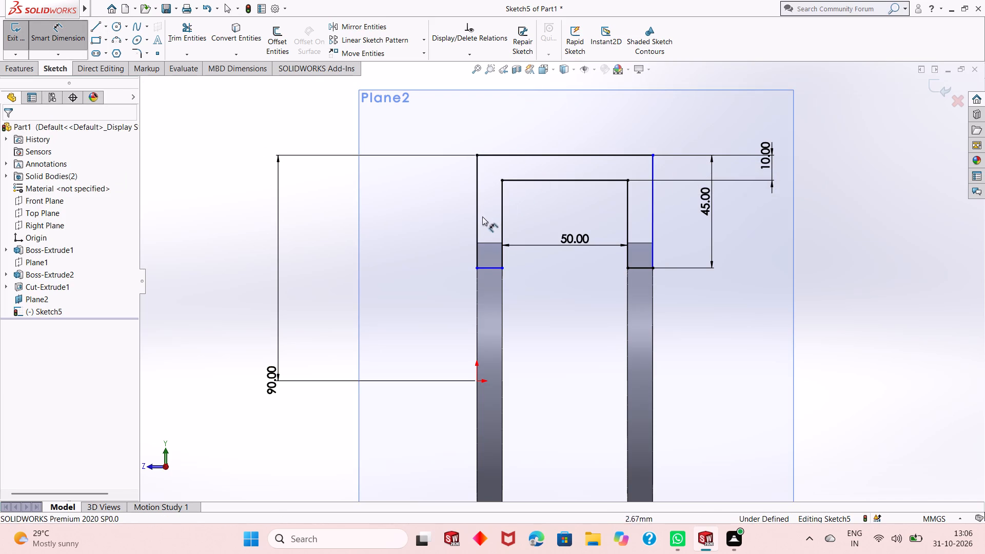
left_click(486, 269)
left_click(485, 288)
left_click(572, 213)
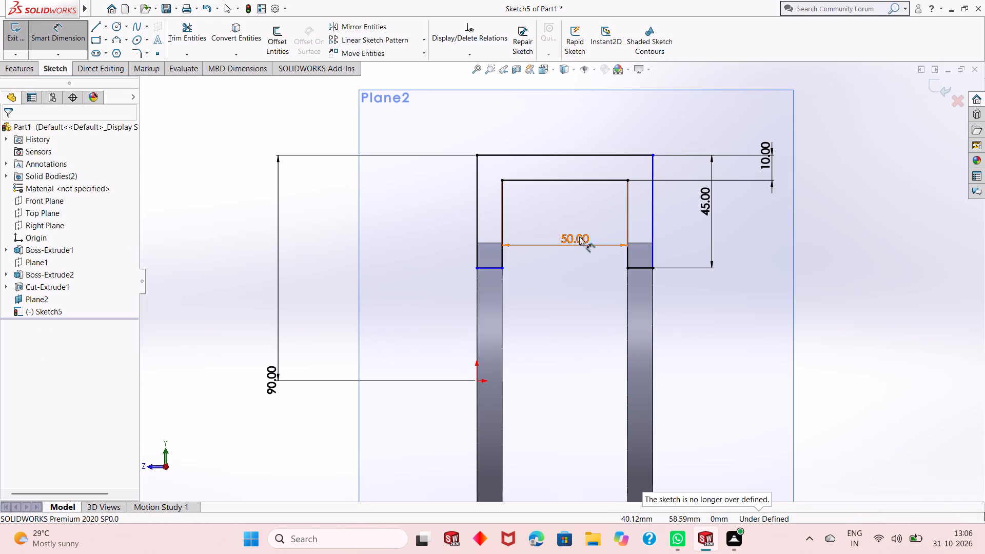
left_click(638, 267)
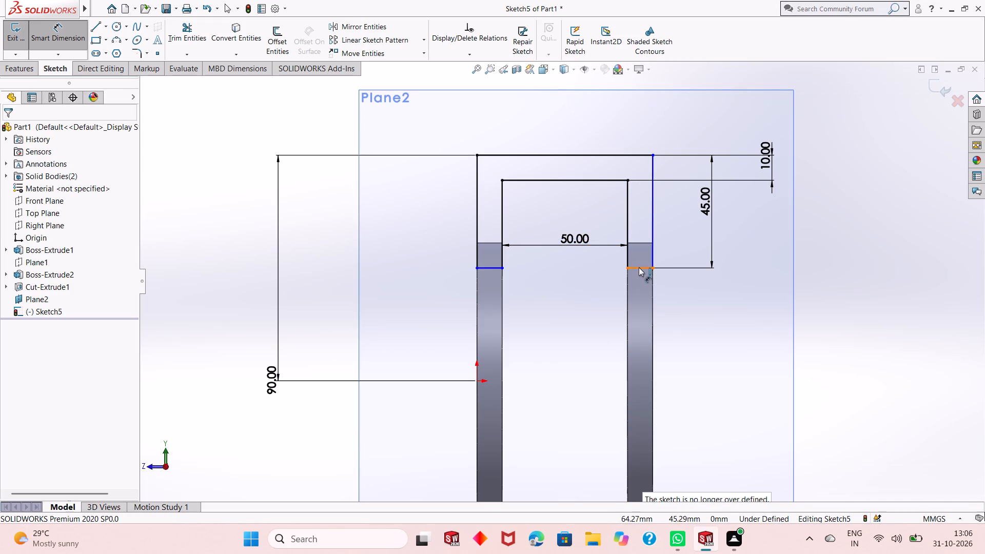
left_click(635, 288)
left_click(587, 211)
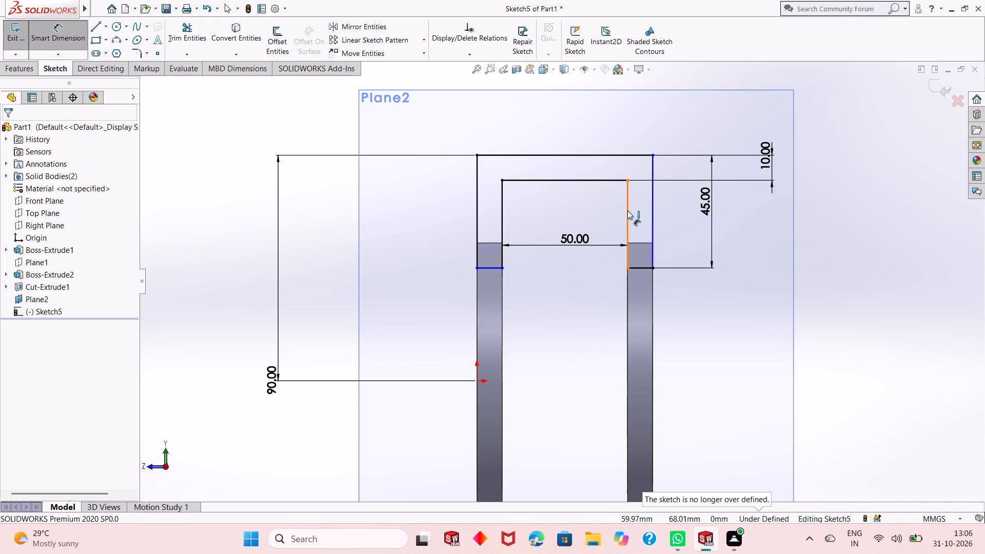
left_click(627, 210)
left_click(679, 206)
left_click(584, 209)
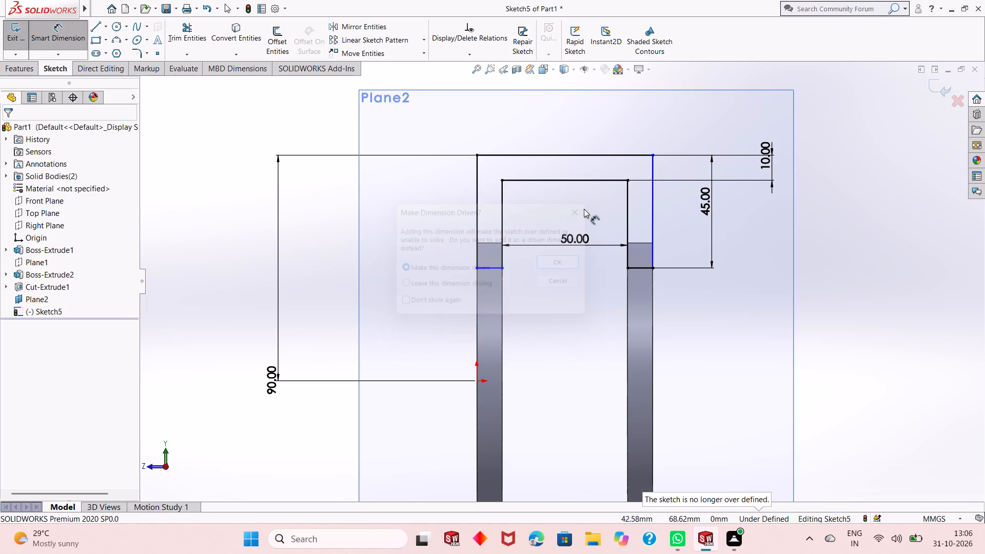
Dimension the profile's outer top line at 70 mm long.
left_click(603, 157)
left_click(608, 111)
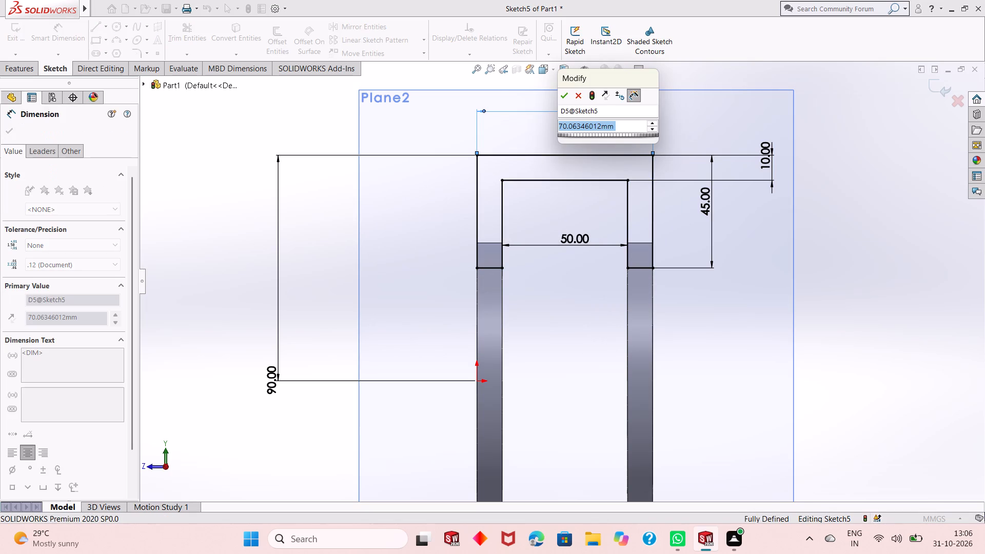
type("70")
key("Return")
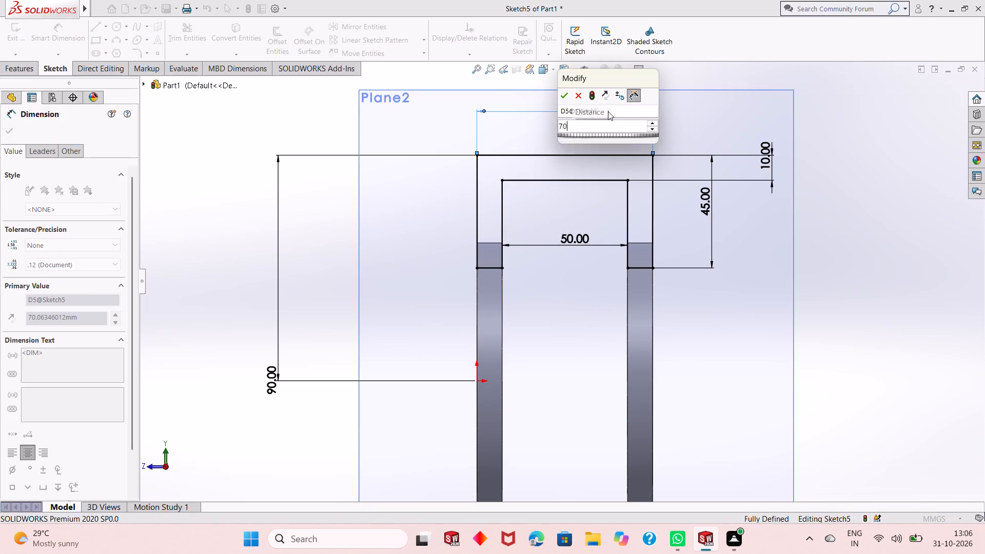
right_click(803, 211)
left_click(820, 242)
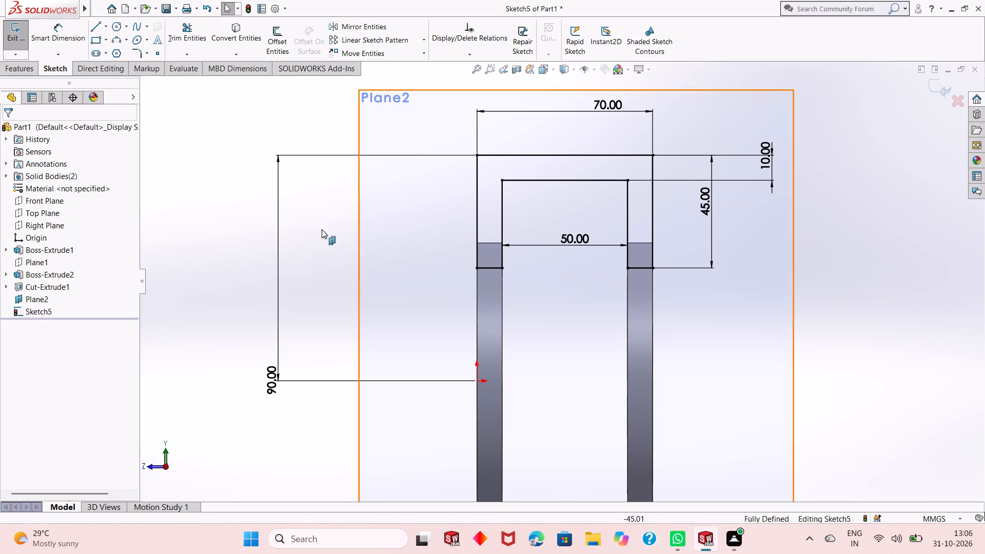
Extrude the U-shaped profile 10 mm blind in the reversed direction, merged with the two rings.
left_click(14, 68)
left_click(13, 50)
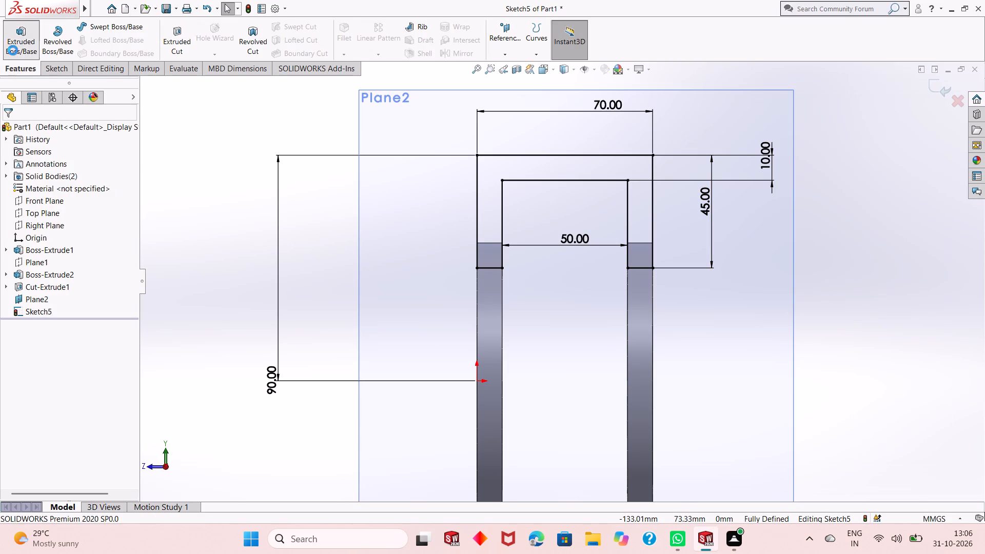
middle_click_drag(384, 291, 399, 294)
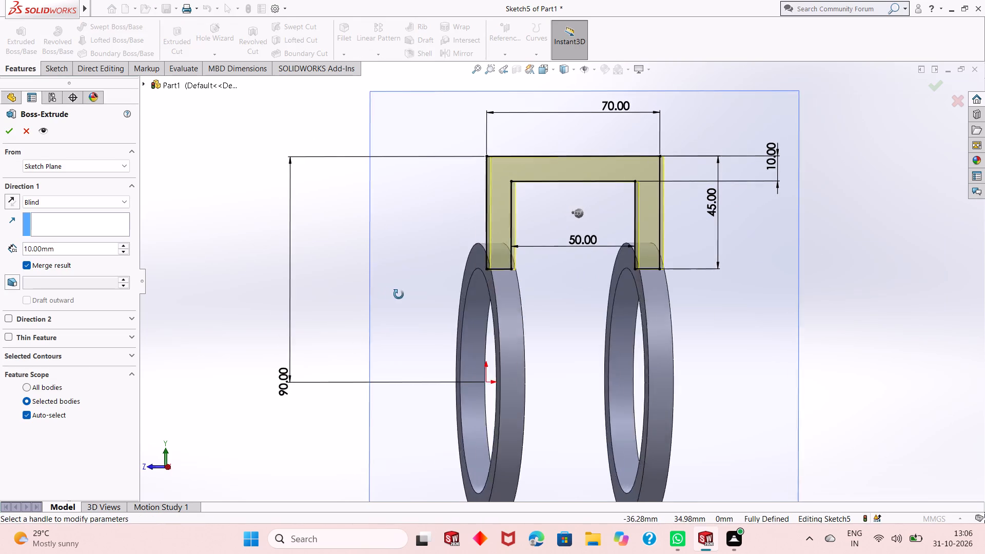
middle_click_drag(399, 294, 451, 311)
left_click(17, 200)
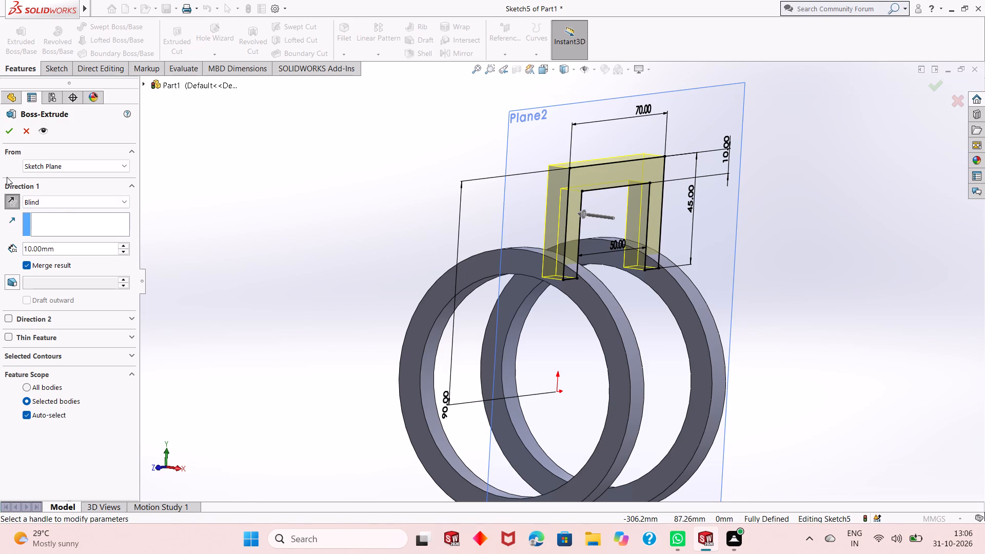
left_click(9, 131)
left_click(173, 227)
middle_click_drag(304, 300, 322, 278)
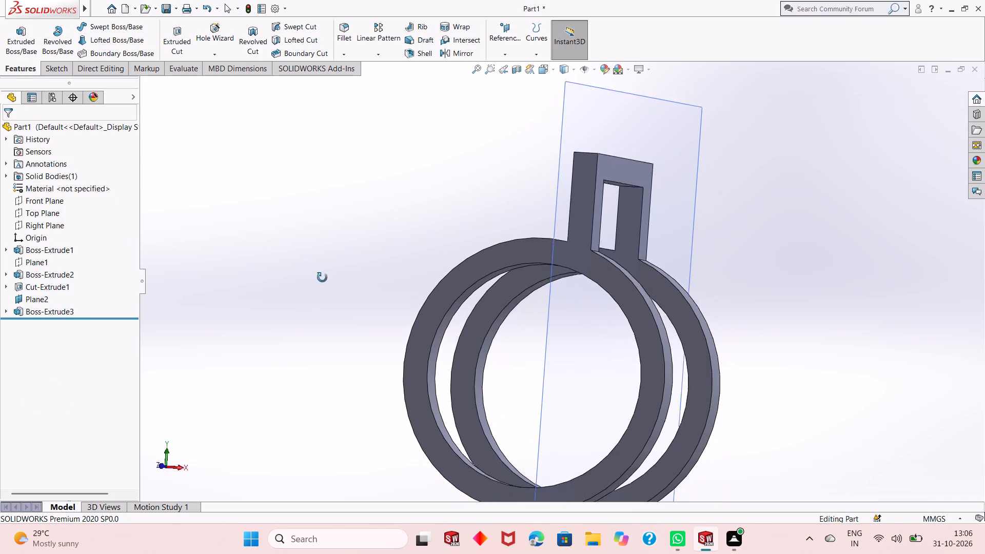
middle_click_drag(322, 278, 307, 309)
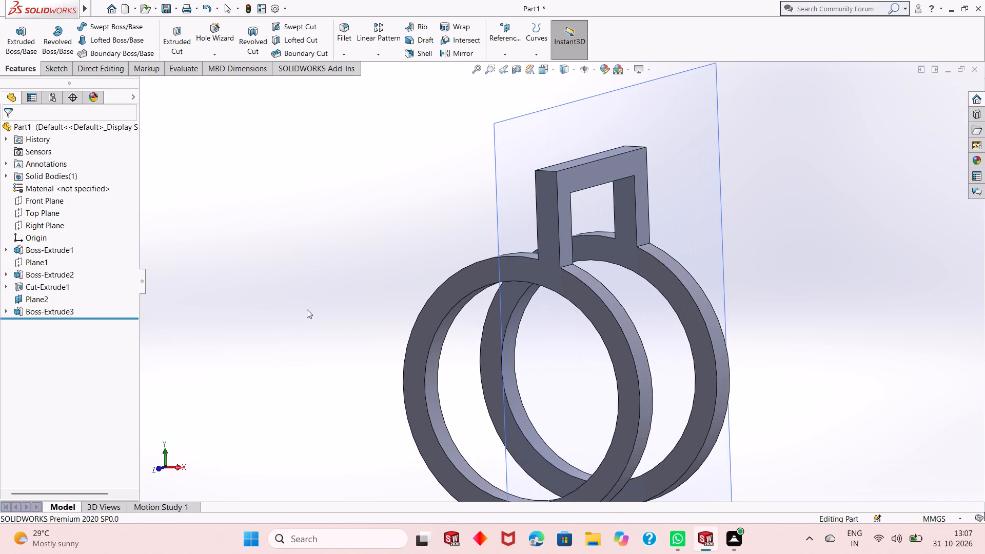
Hide the reference plane used for the bridge sketch.
right_click(675, 115)
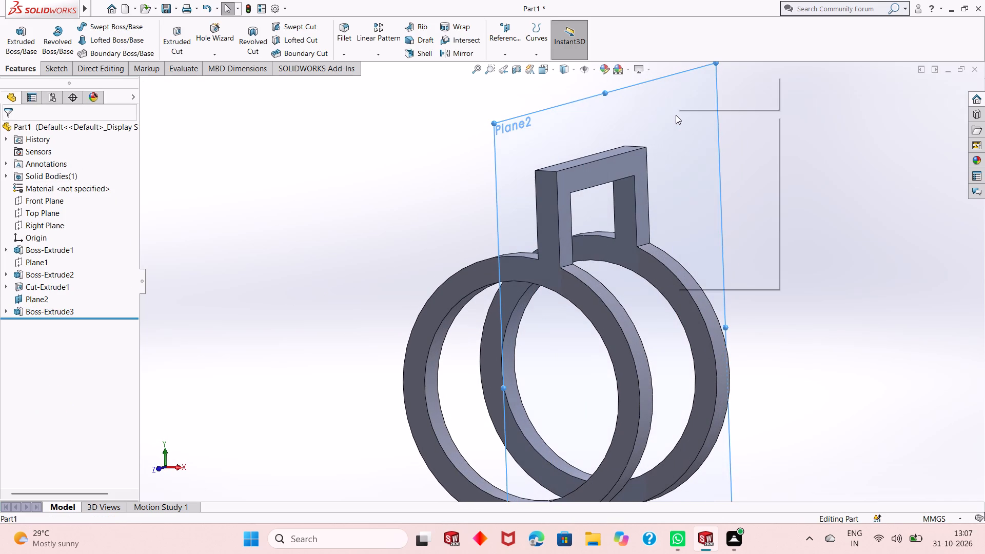
left_click(716, 104)
Examine the two rings and the U-shaped bridge from several angles.
scroll(563, 350, "up", 3)
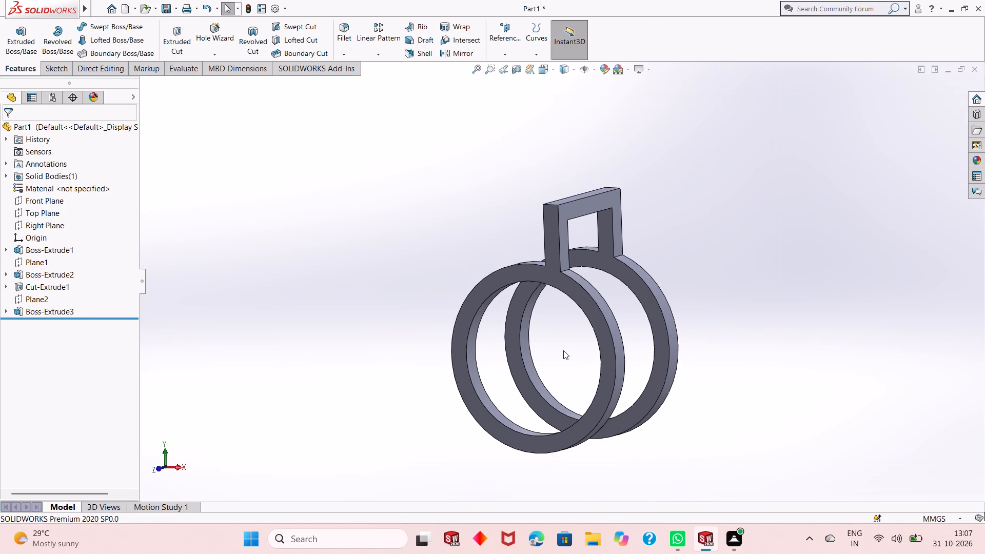
middle_click_drag(563, 353, 560, 397)
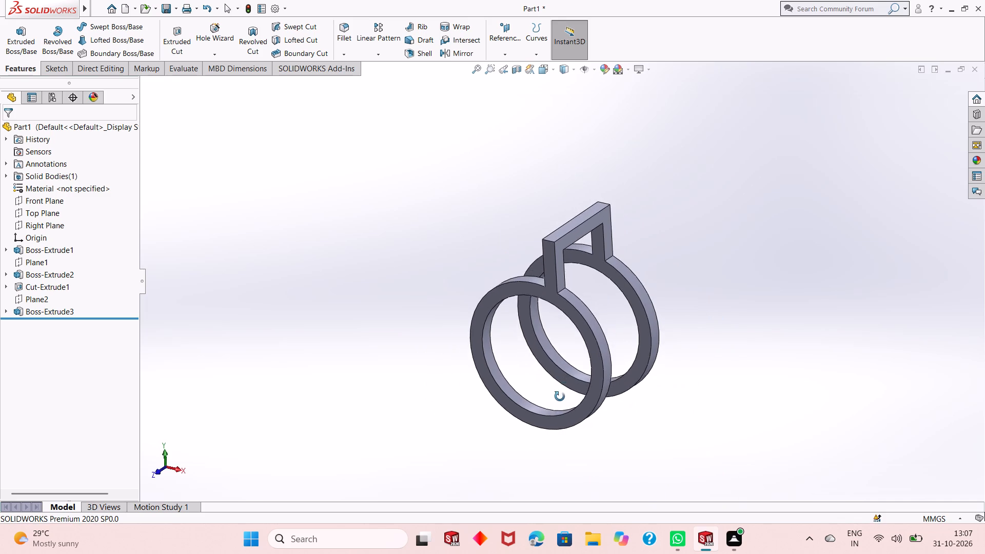
middle_click_drag(560, 397, 574, 336)
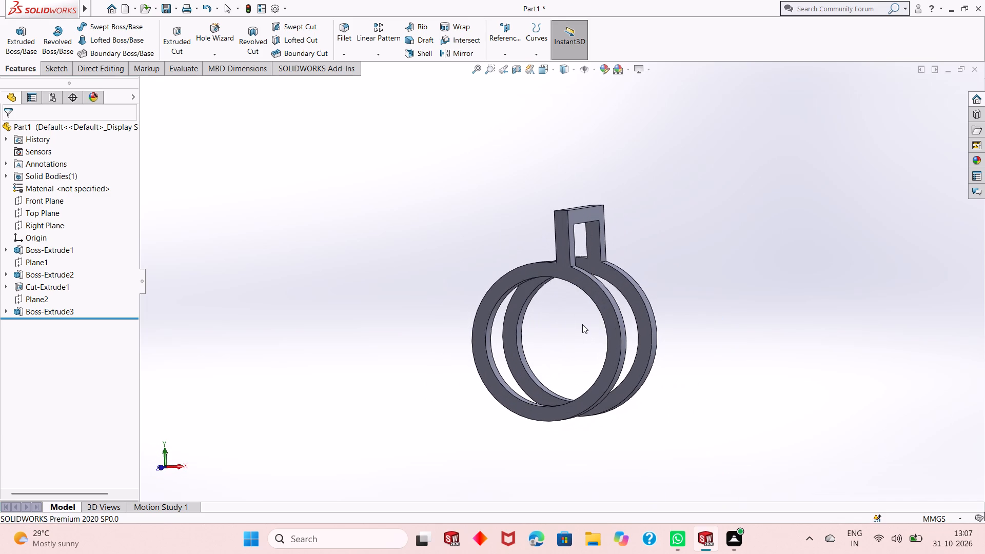
middle_click_drag(582, 324, 657, 333)
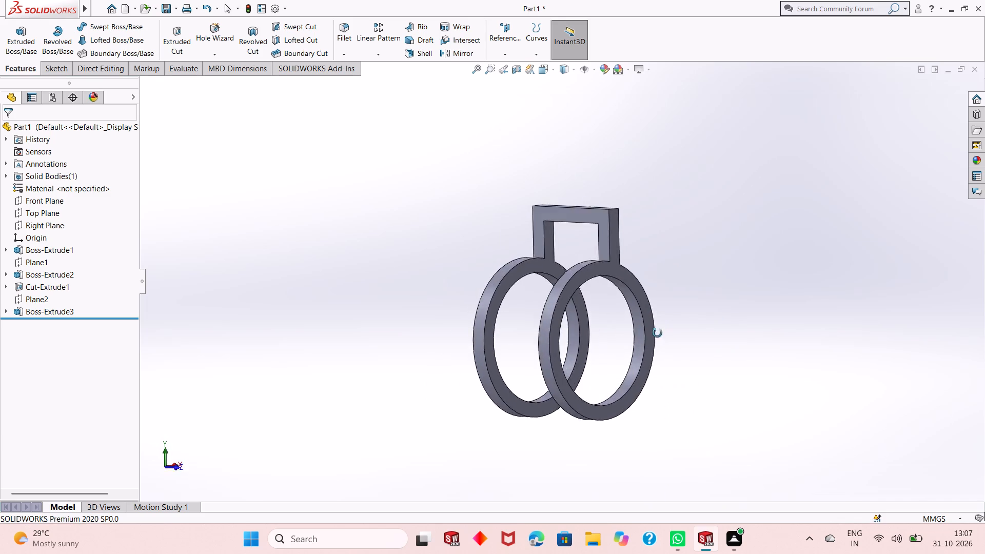
middle_click_drag(657, 333, 543, 362)
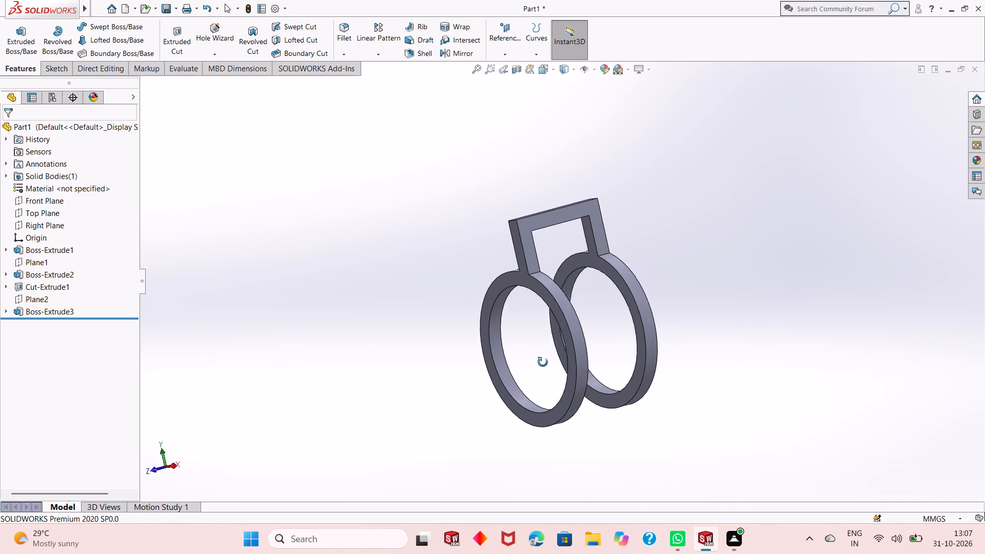
middle_click_drag(543, 362, 562, 364)
scroll(568, 316, "down", 2)
middle_click_drag(528, 371, 539, 360)
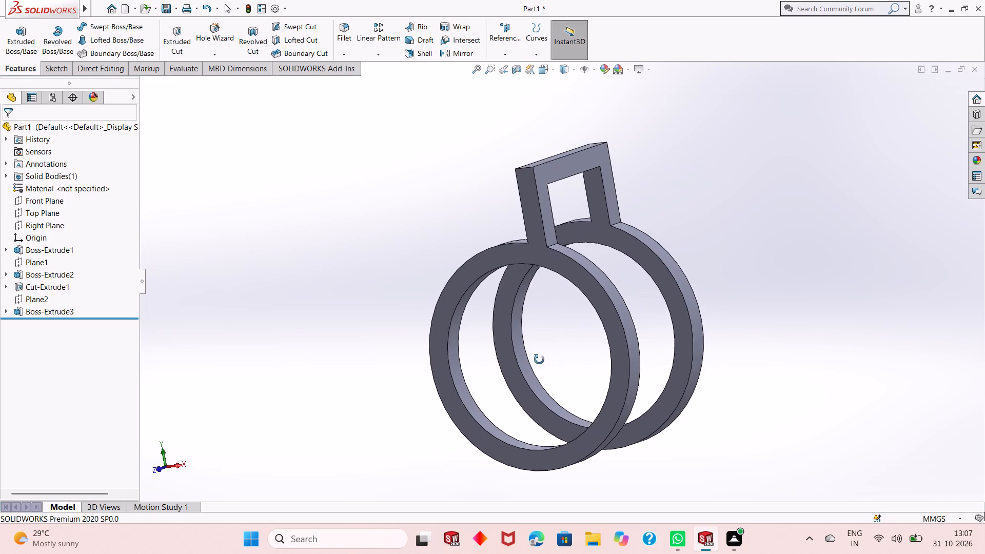
middle_click_drag(539, 360, 545, 354)
scroll(545, 354, "up", 2)
middle_click_drag(652, 374, 655, 359)
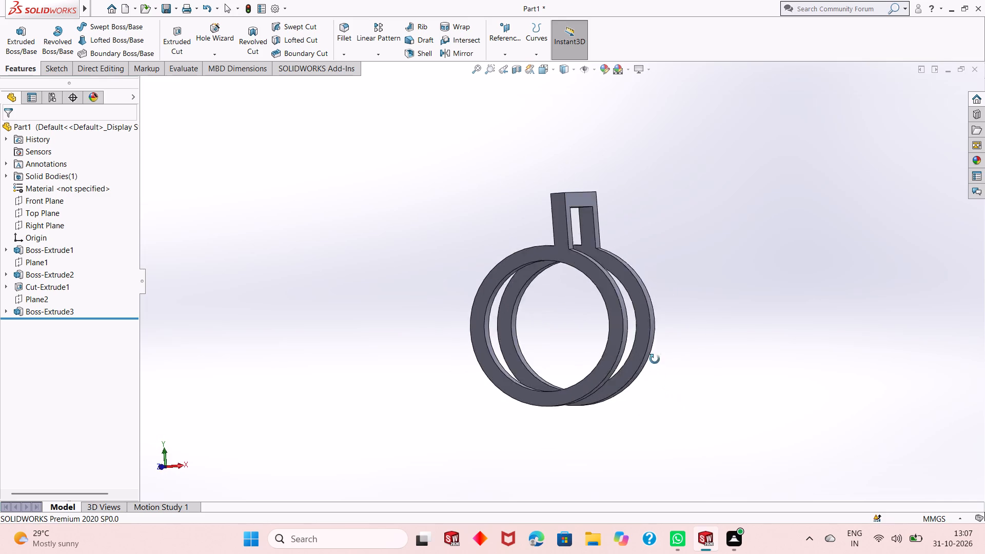
middle_click_drag(655, 359, 645, 401)
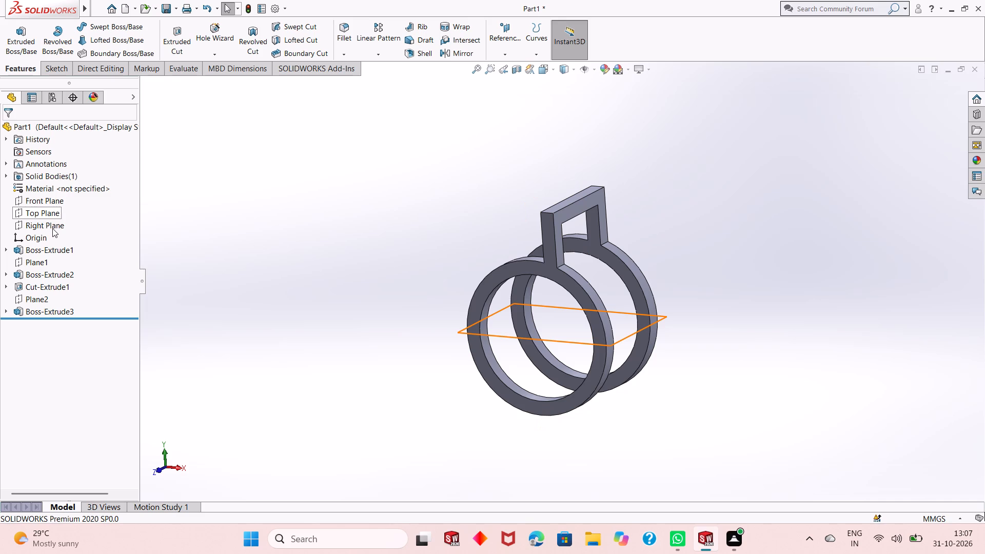
Create a reference plane offset 20 mm from the Right Plane, with the offset direction flipped.
left_click(52, 228)
left_click(497, 45)
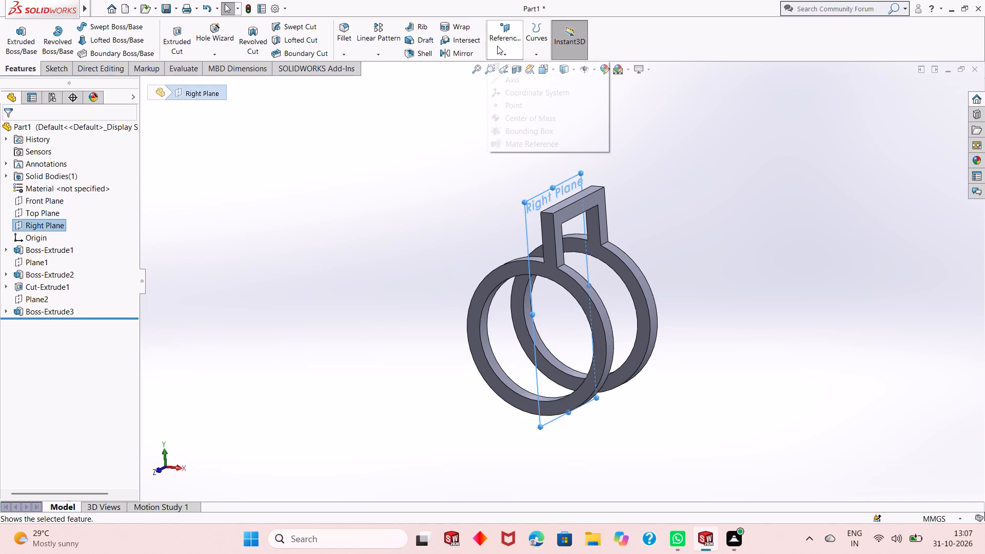
left_click(496, 65)
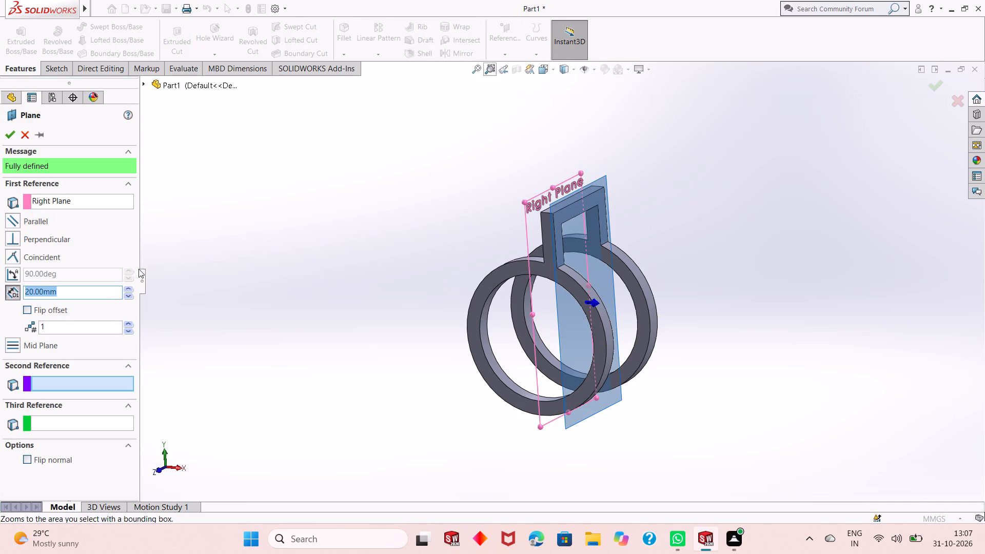
left_click(31, 310)
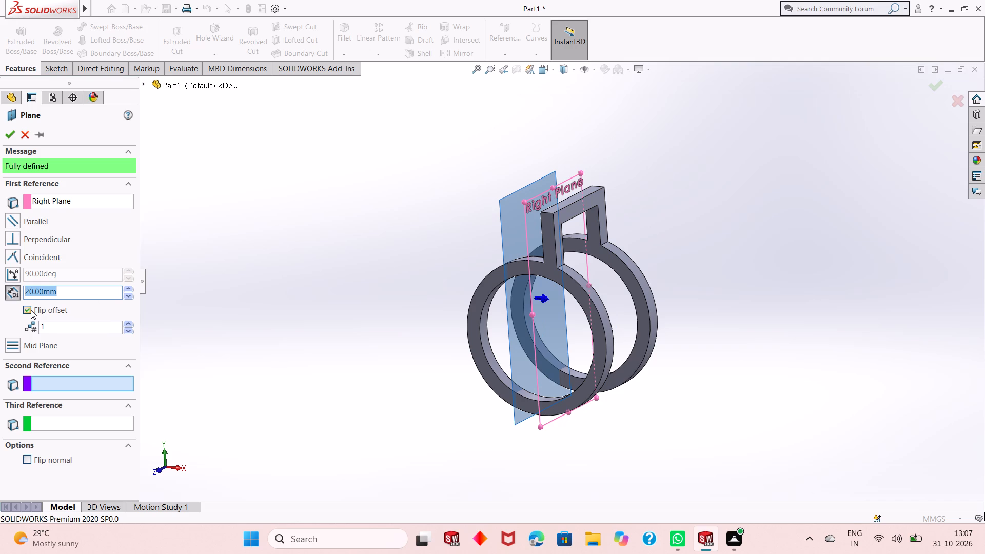
middle_click_drag(446, 332, 475, 312)
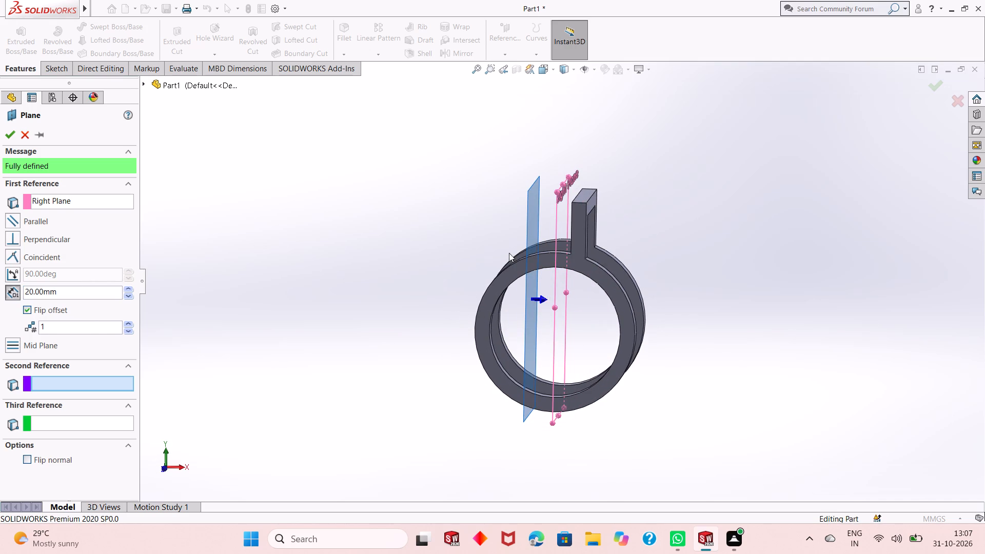
left_click(8, 136)
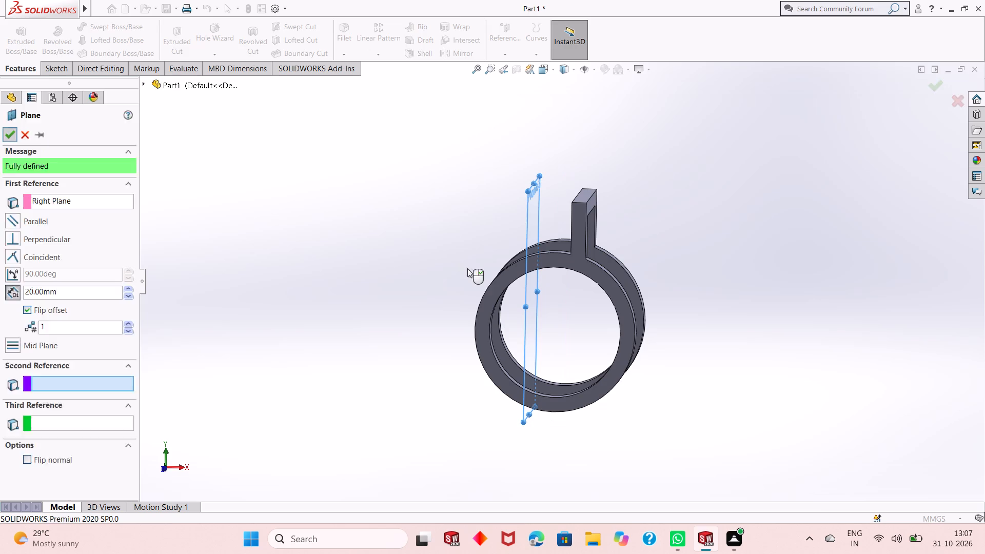
Start a new sketch on the plane just offset from the Right Plane.
middle_click_drag(500, 287, 522, 269)
right_click(526, 215)
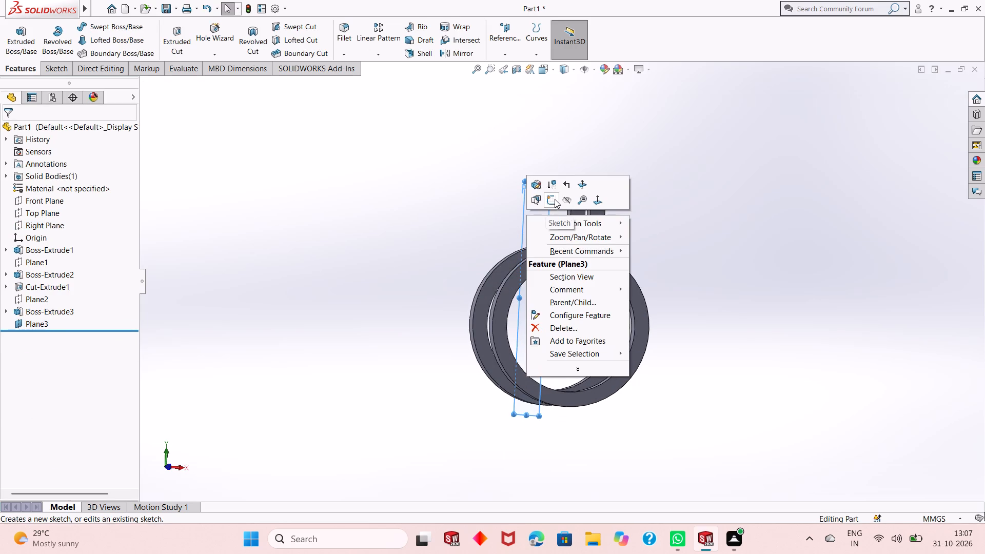
left_click(555, 199)
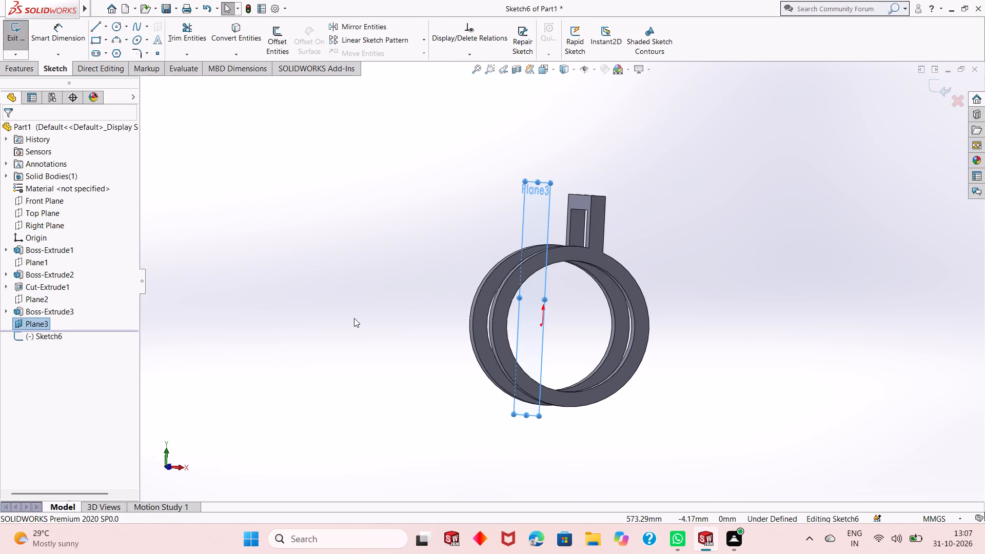
key("ctrl+8")
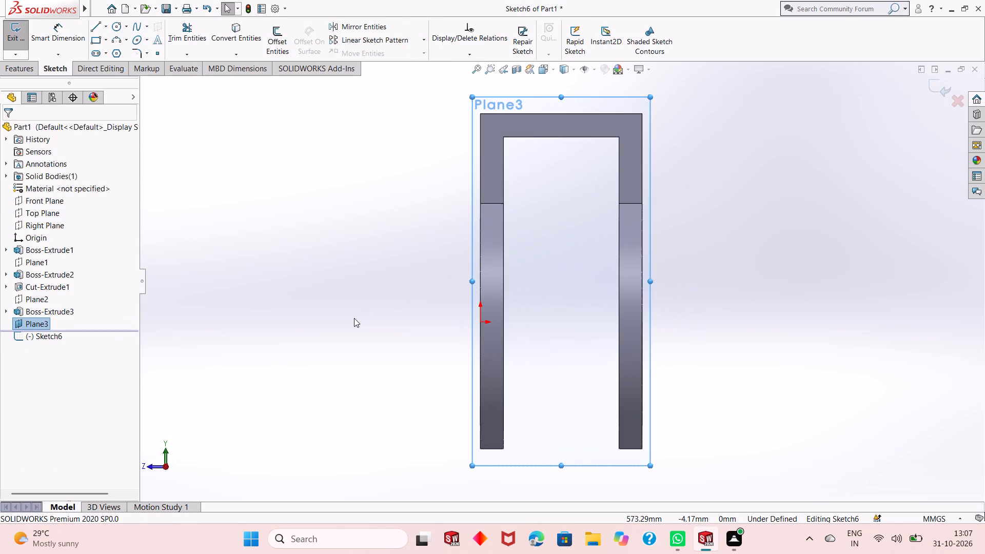
middle_click_drag(416, 319, 376, 341)
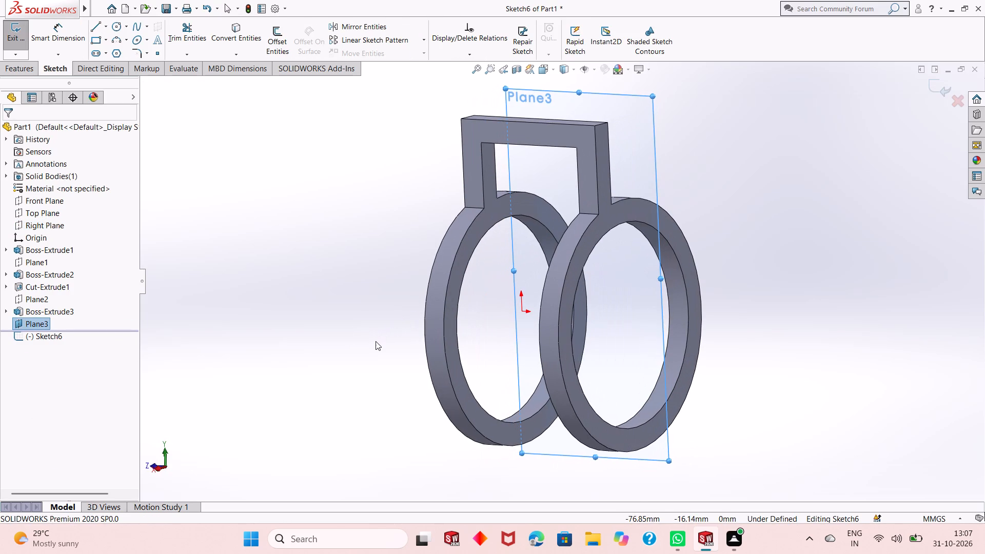
key("ctrl+8")
key("ctrl+8")
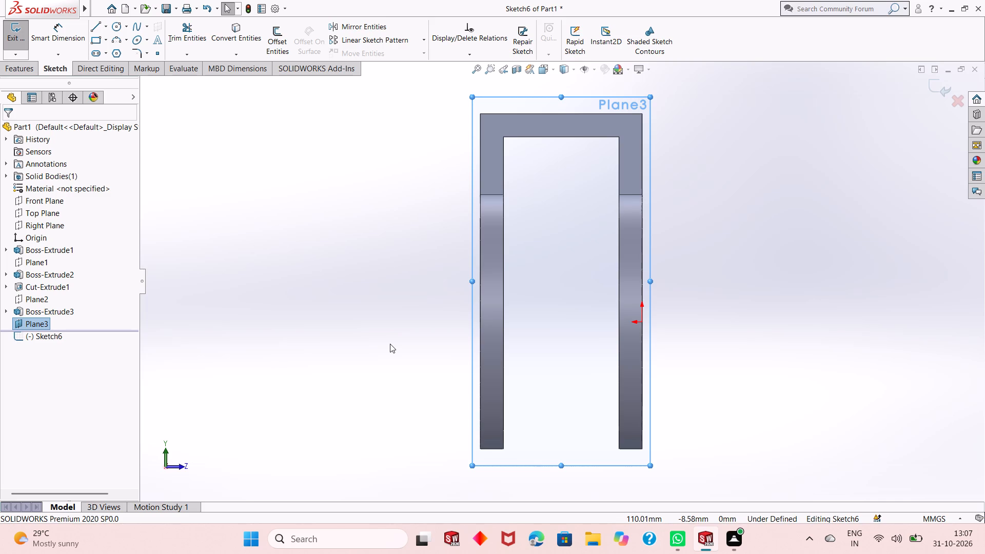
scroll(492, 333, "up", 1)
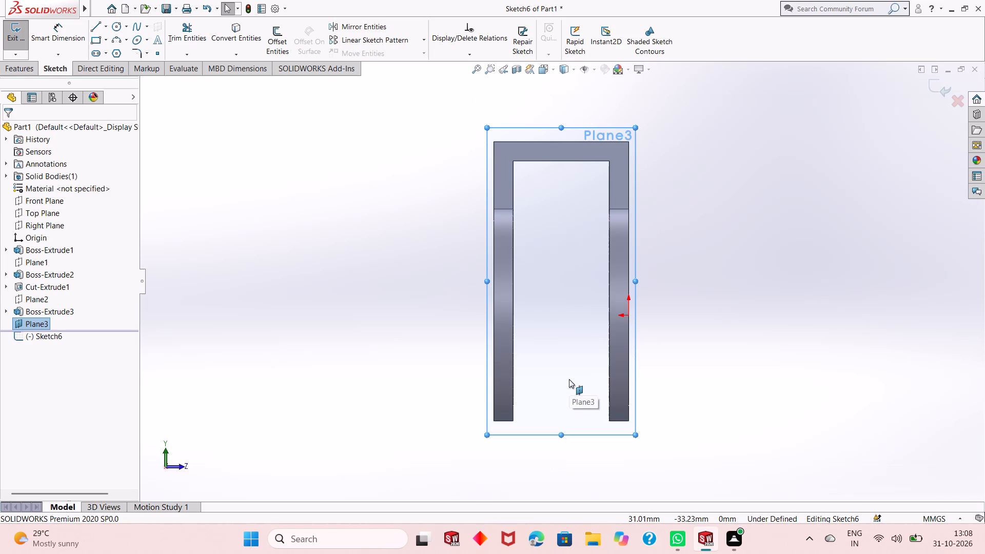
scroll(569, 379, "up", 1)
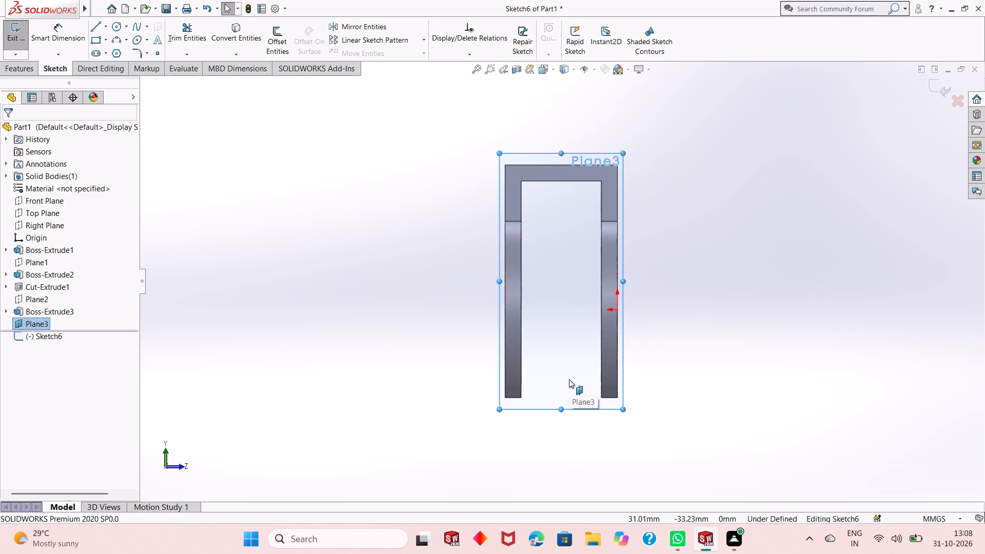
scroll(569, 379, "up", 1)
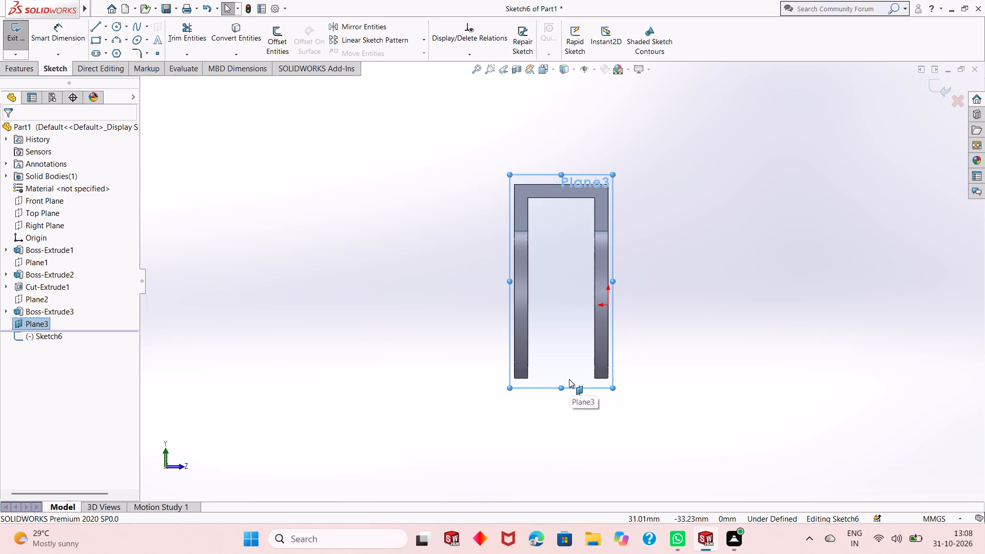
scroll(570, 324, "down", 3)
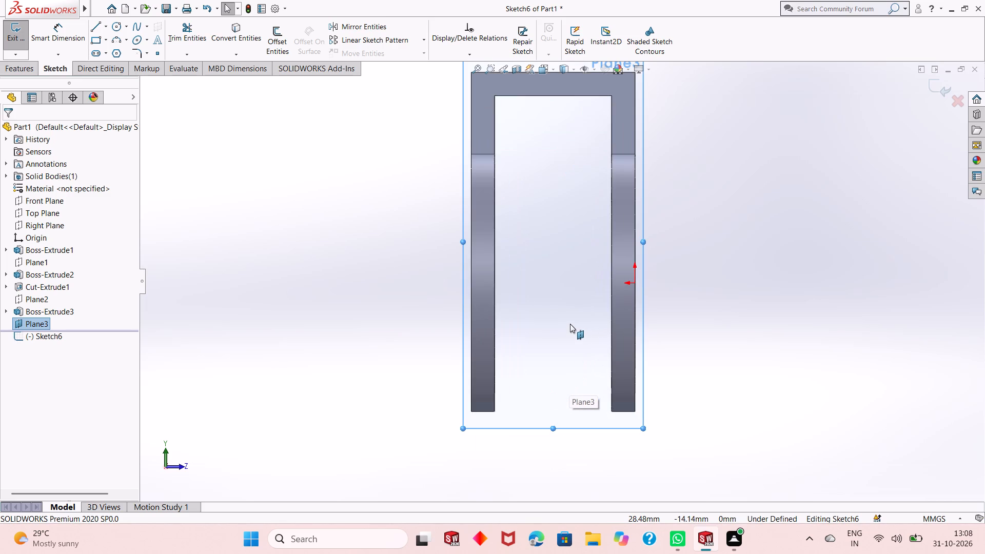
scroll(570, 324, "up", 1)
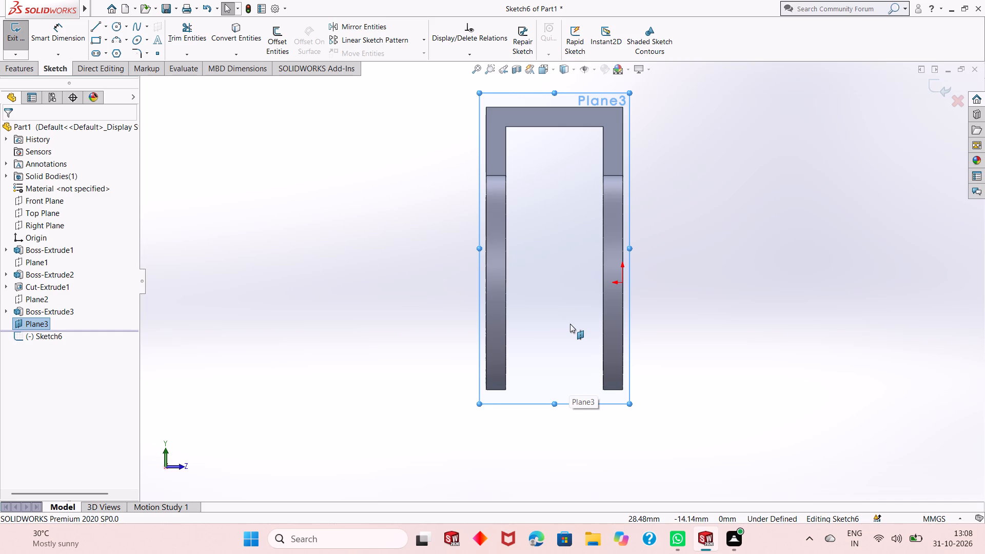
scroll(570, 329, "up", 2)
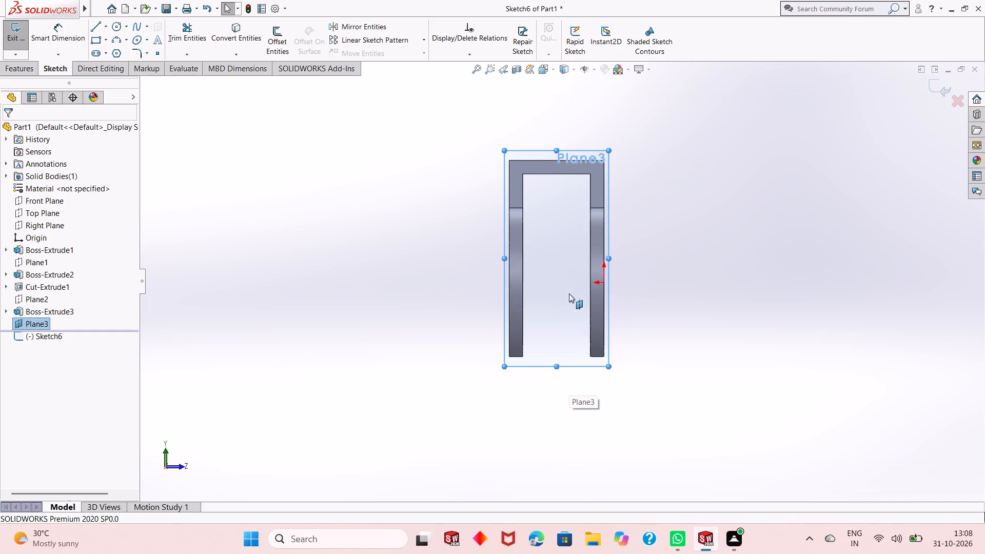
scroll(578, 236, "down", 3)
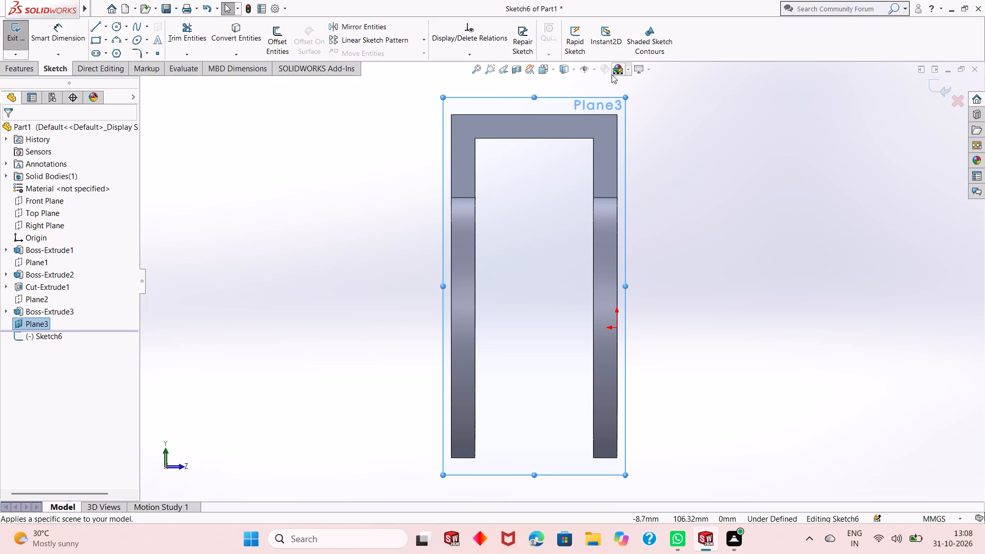
Change the model's display style to Hidden Lines Visible.
left_click(569, 74)
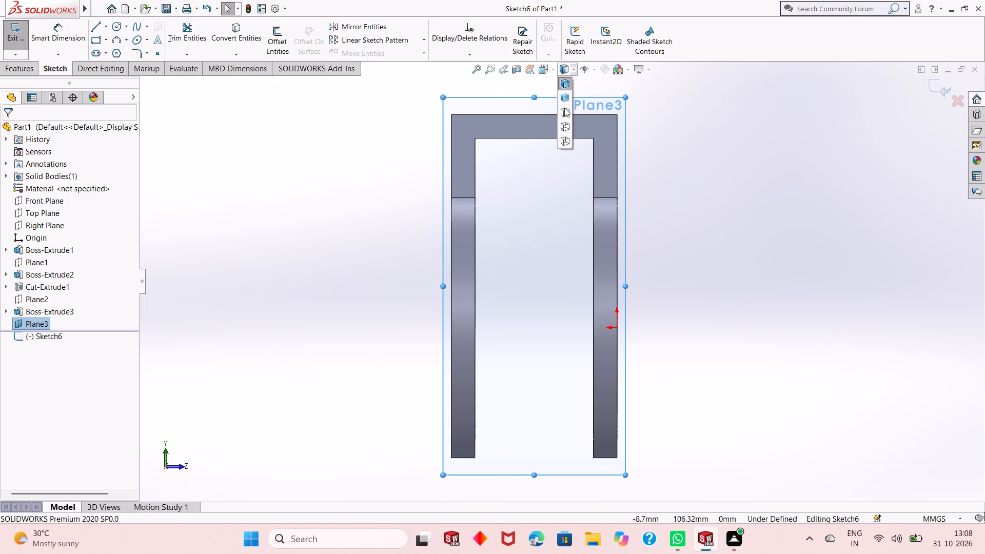
left_click(564, 127)
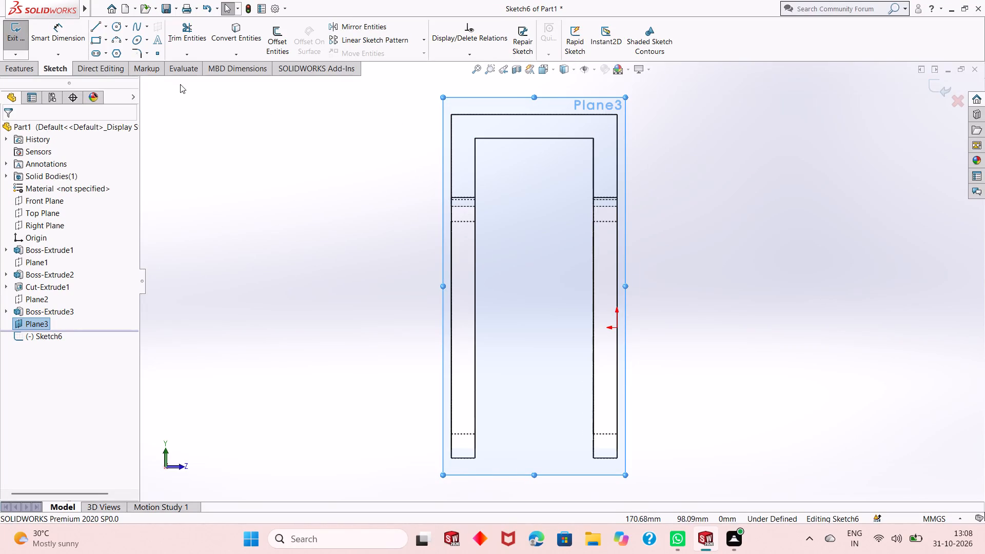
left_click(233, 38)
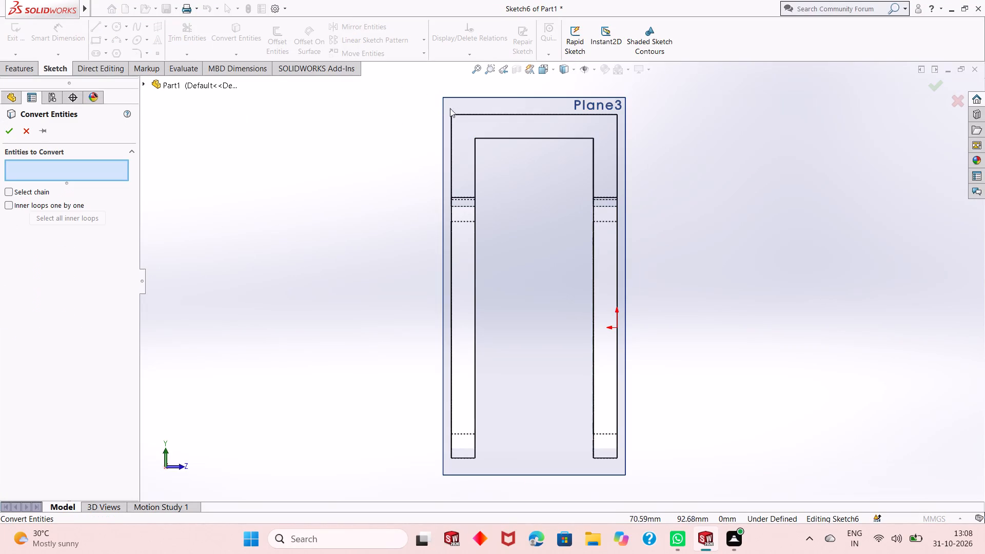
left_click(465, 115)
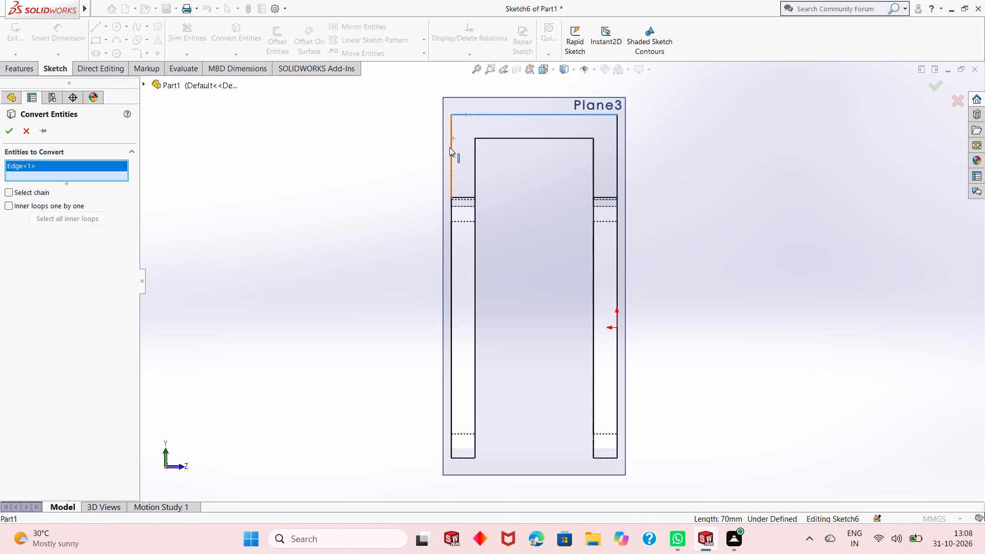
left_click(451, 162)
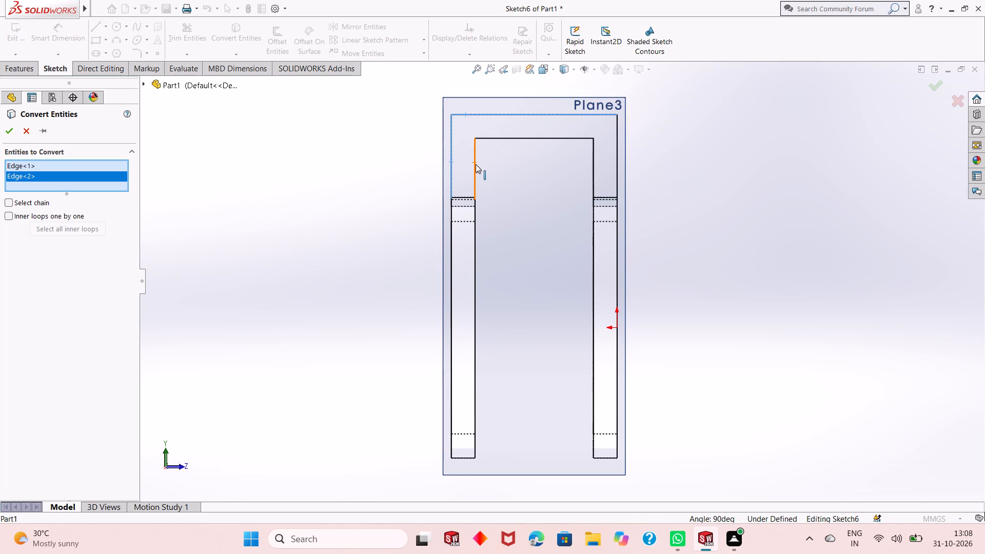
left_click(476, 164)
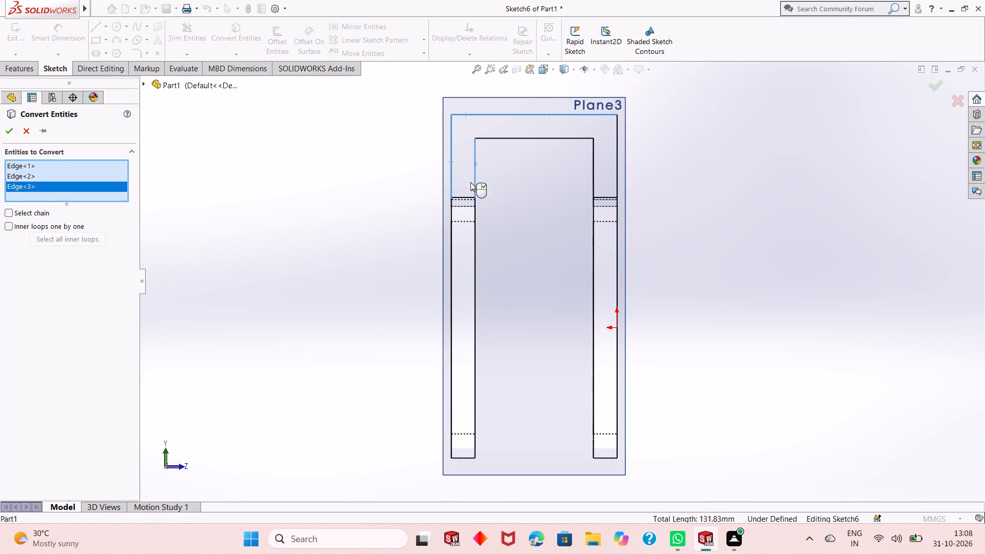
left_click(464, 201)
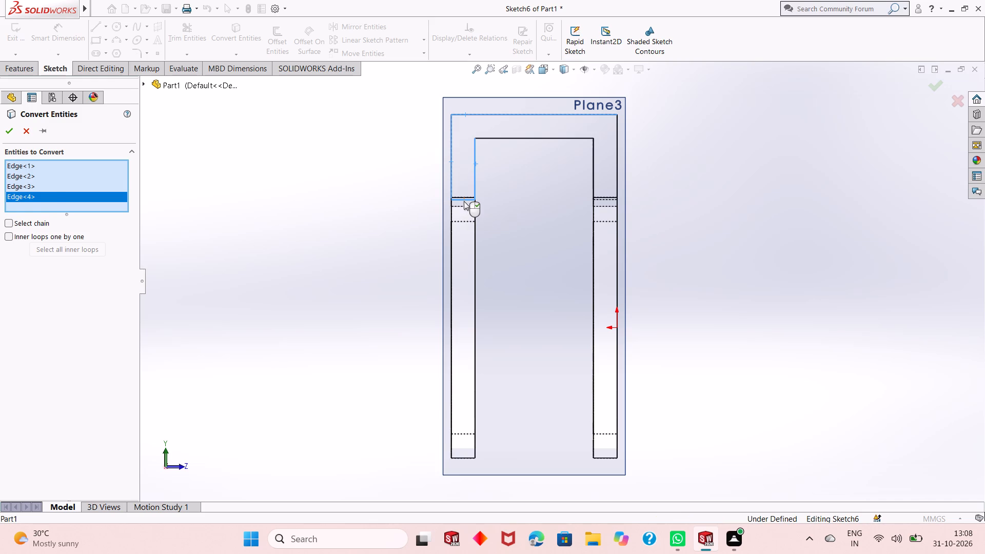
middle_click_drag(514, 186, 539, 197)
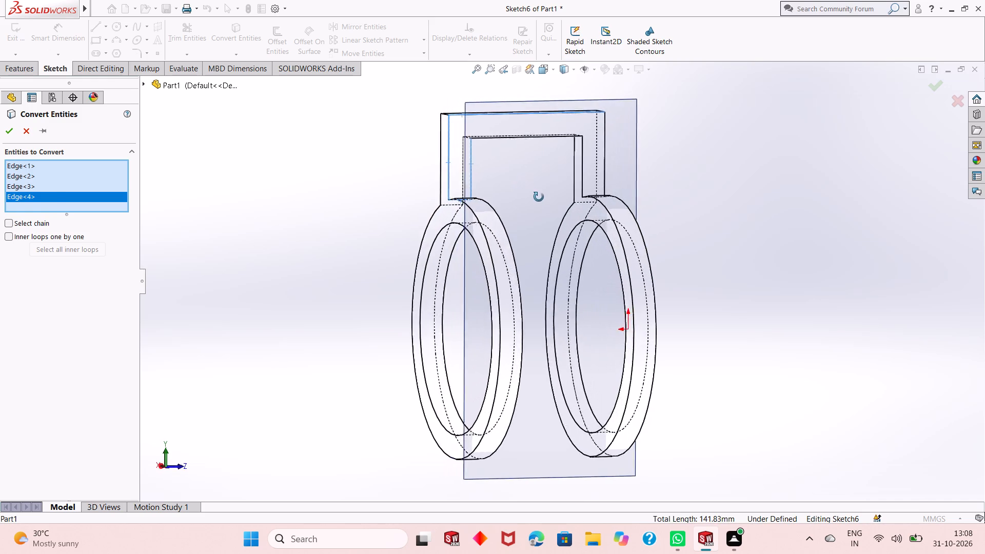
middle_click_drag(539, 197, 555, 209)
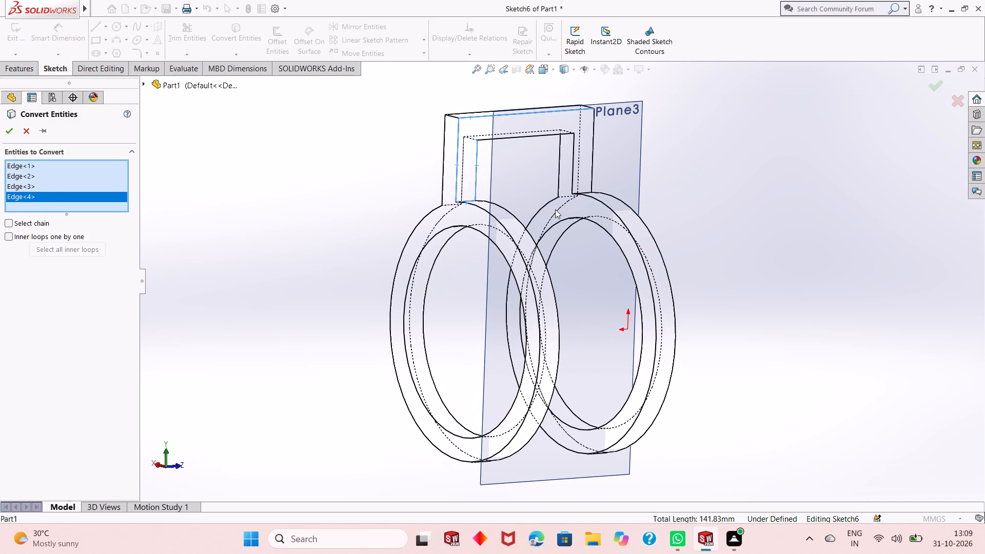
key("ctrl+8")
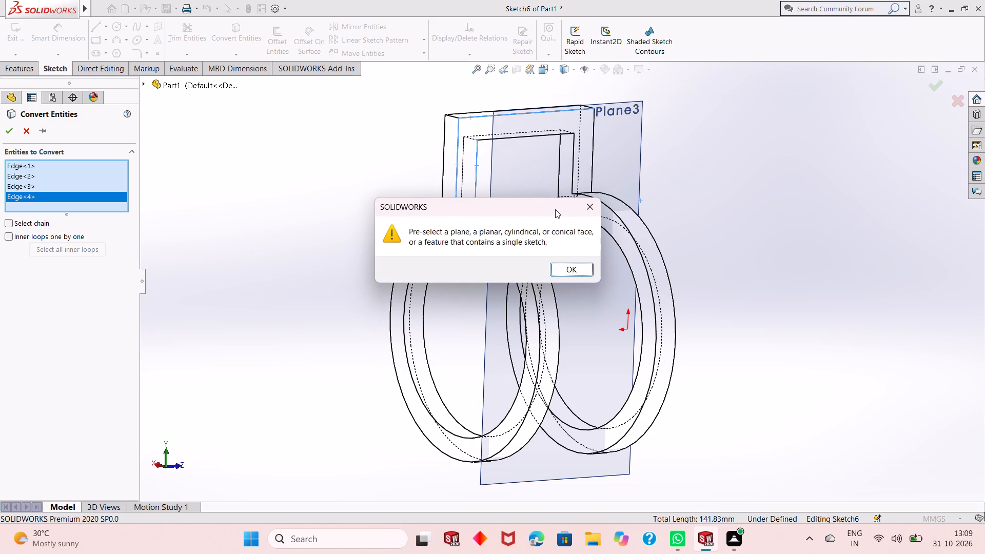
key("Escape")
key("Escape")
Convert the eight edges outlining the U-shaped bridge's profile, including both leg ends, into sketch entities on the offset plane.
key("ctrl+8")
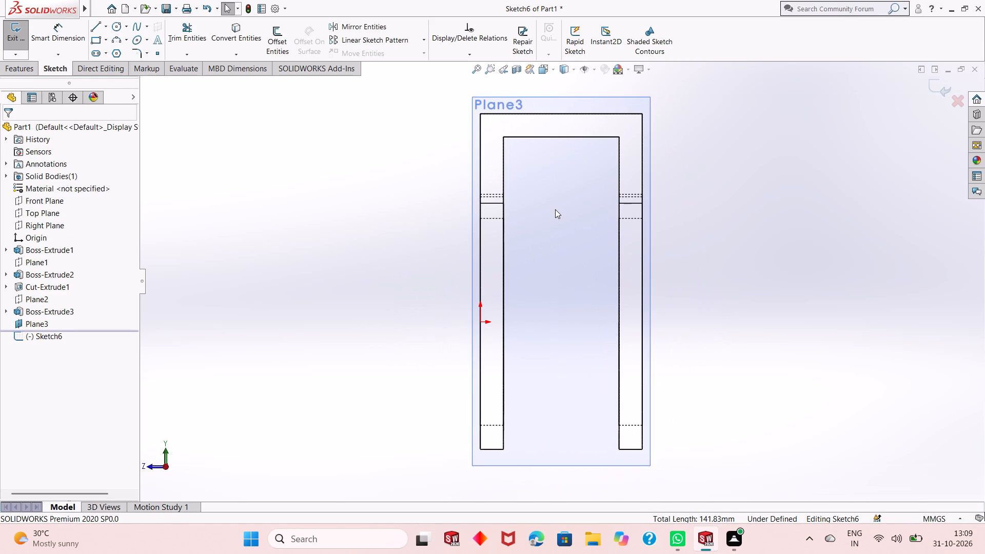
scroll(555, 209, "up", 1)
scroll(555, 175, "down", 1)
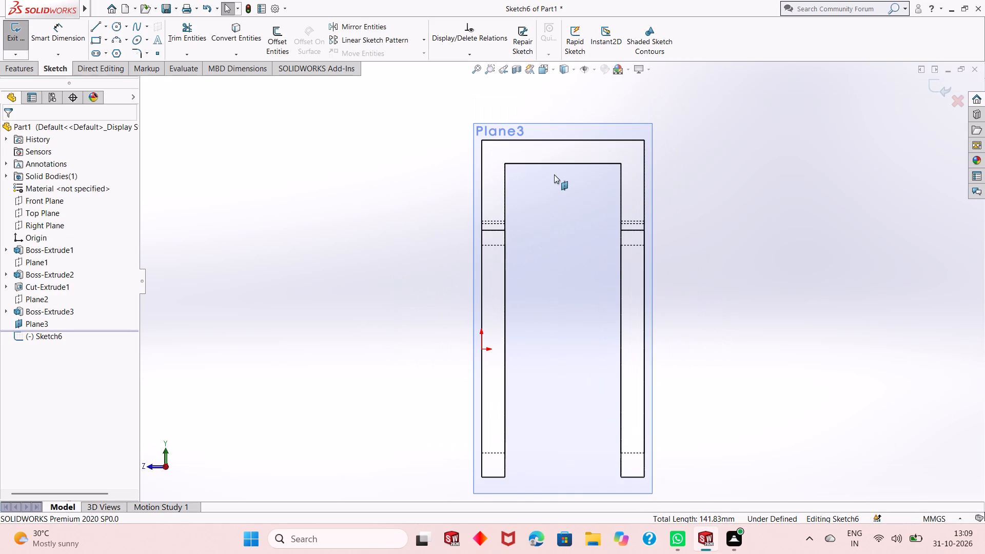
left_click(243, 36)
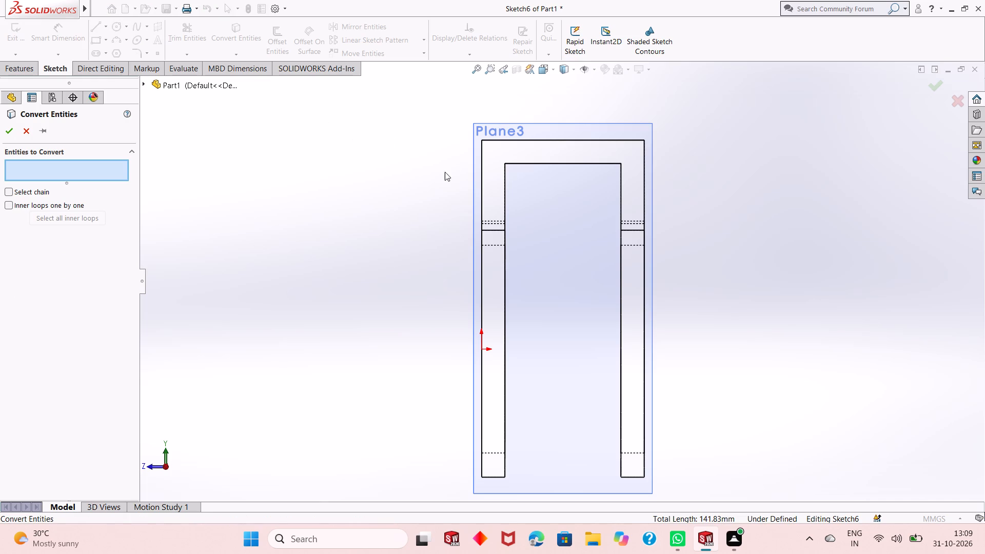
left_click(564, 141)
left_click(481, 184)
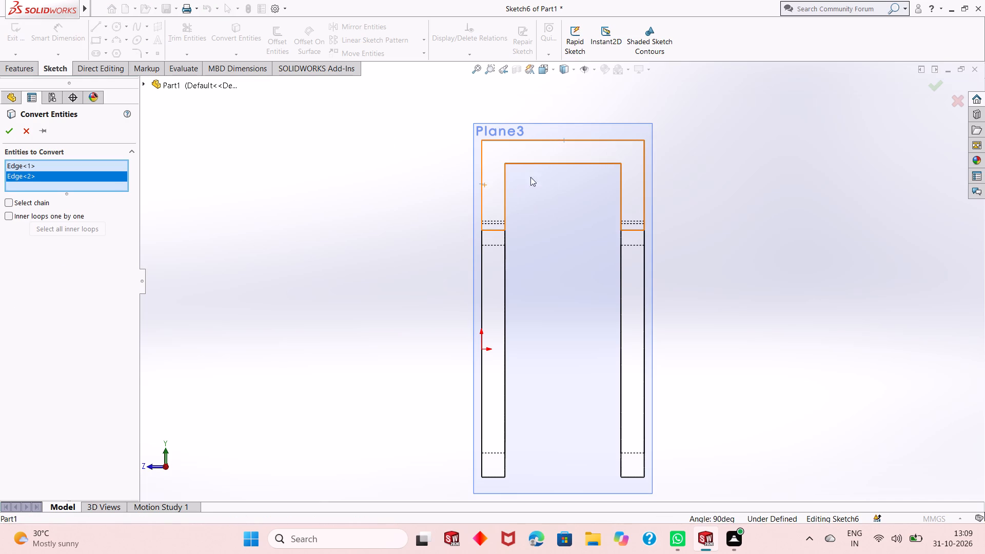
left_click(645, 167)
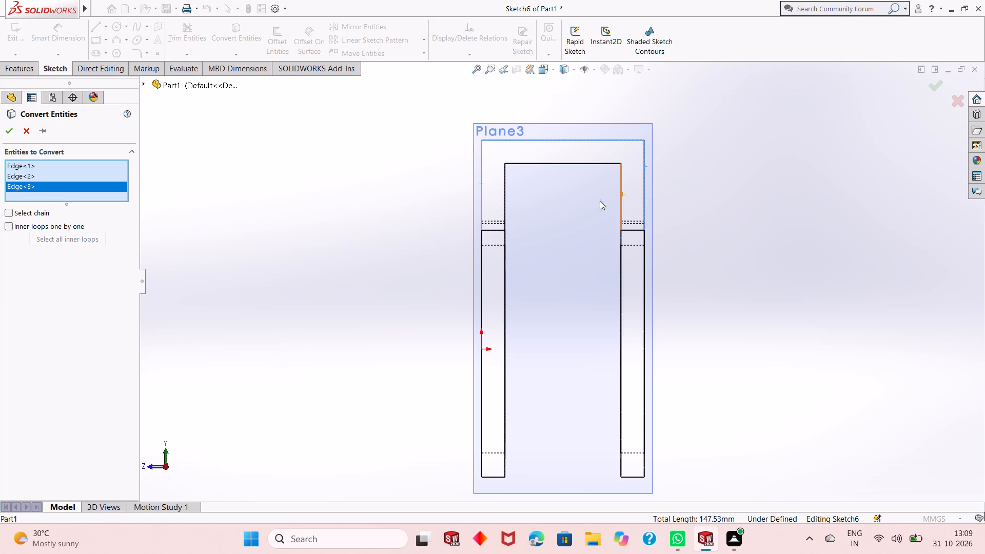
middle_click_drag(538, 230, 555, 244)
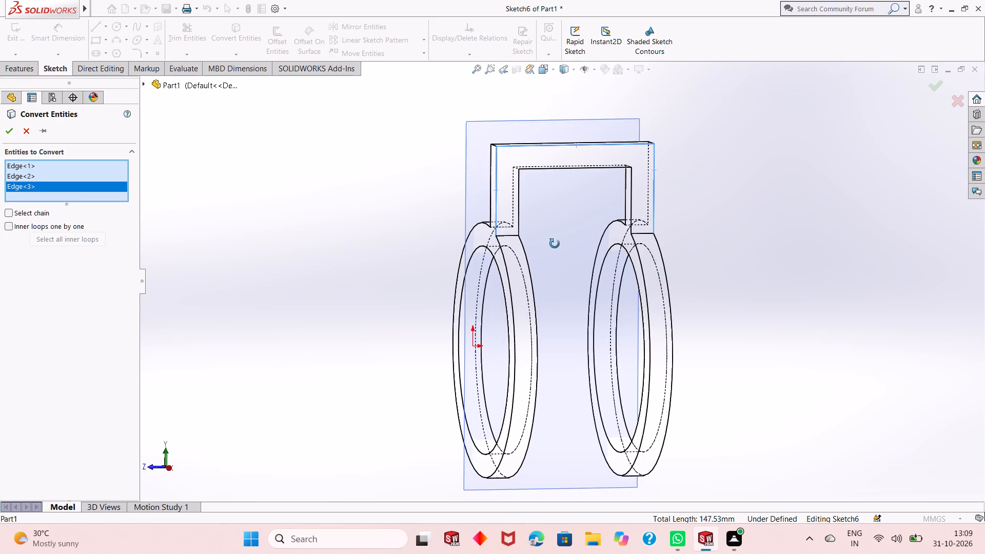
middle_click_drag(555, 244, 541, 212)
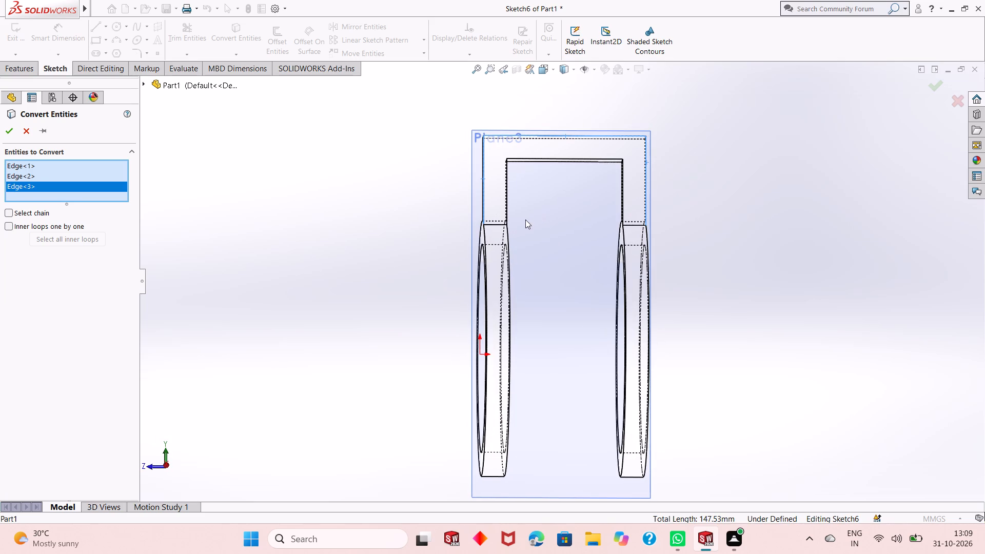
left_click(495, 226)
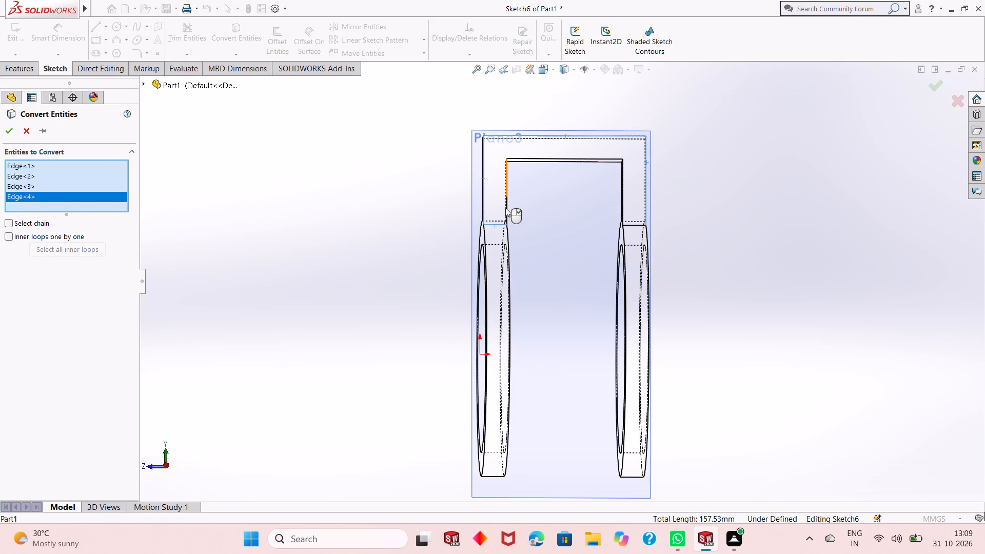
left_click(506, 205)
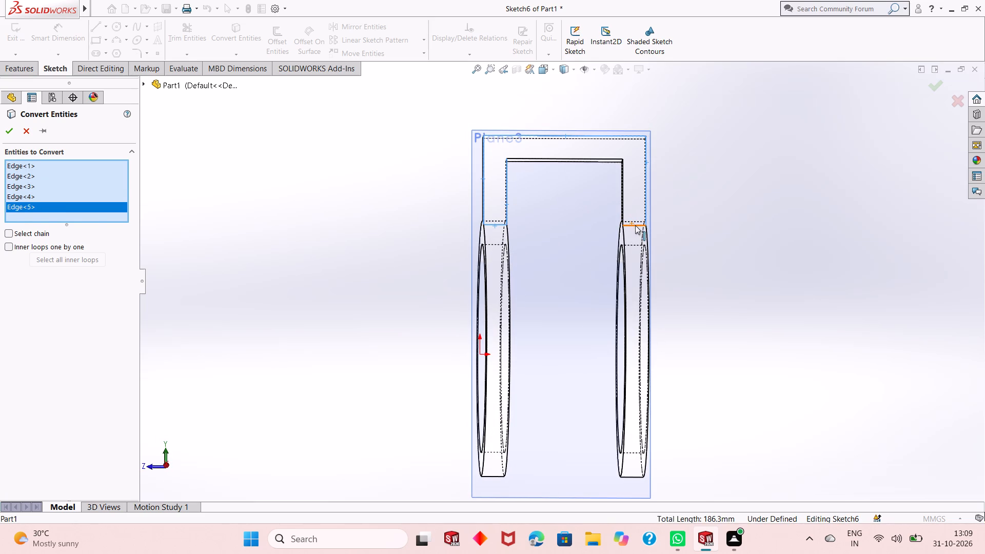
left_click(635, 225)
left_click(623, 201)
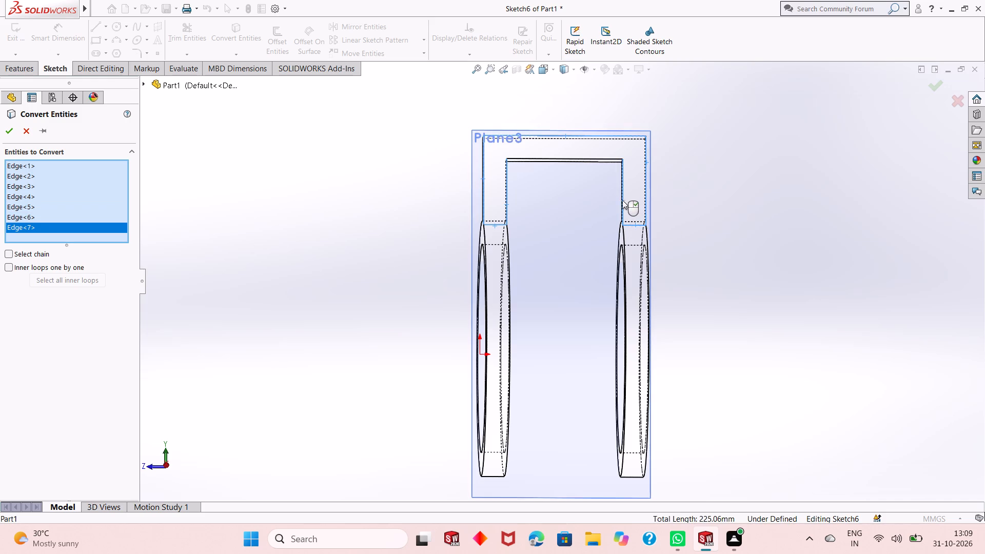
left_click(608, 160)
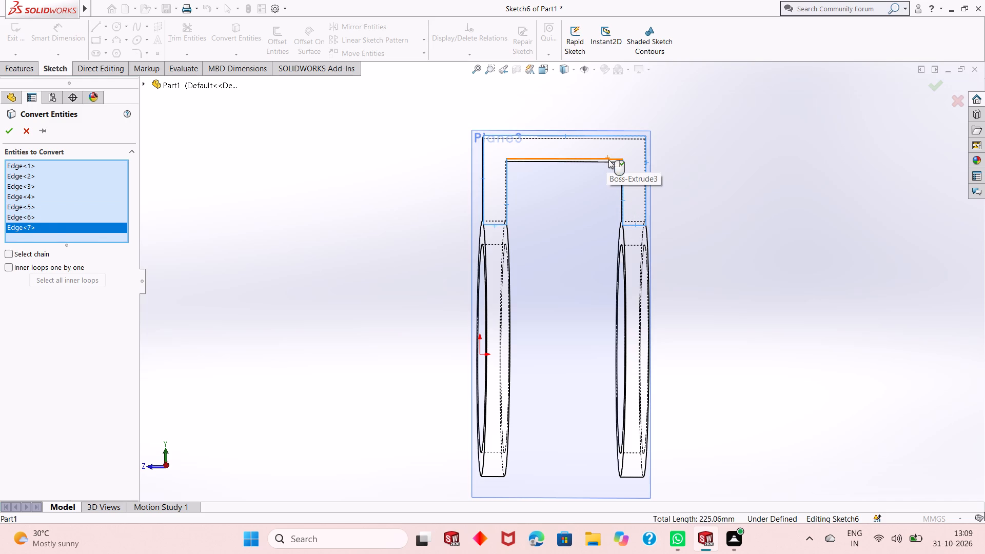
middle_click_drag(550, 252, 550, 254)
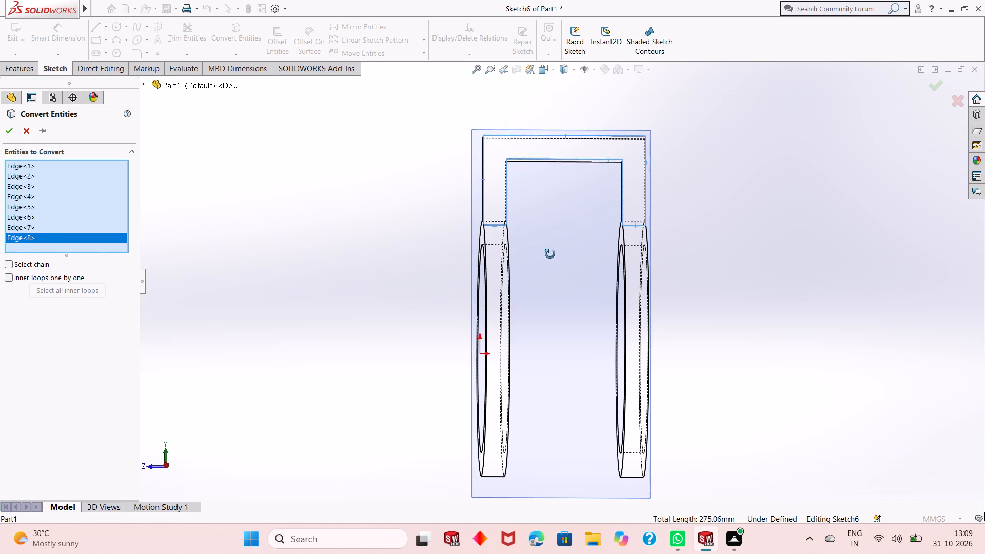
middle_click_drag(550, 254, 473, 279)
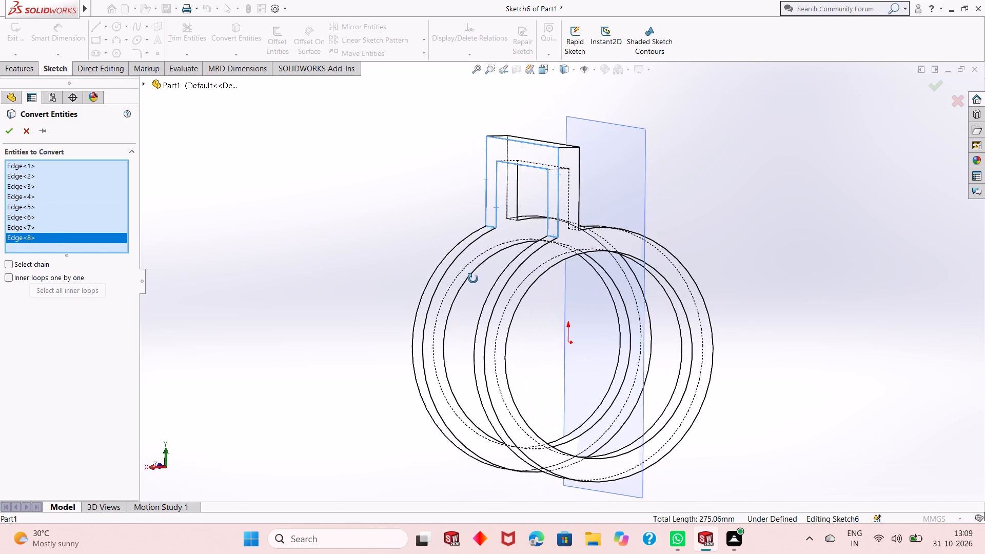
middle_click_drag(473, 279, 476, 261)
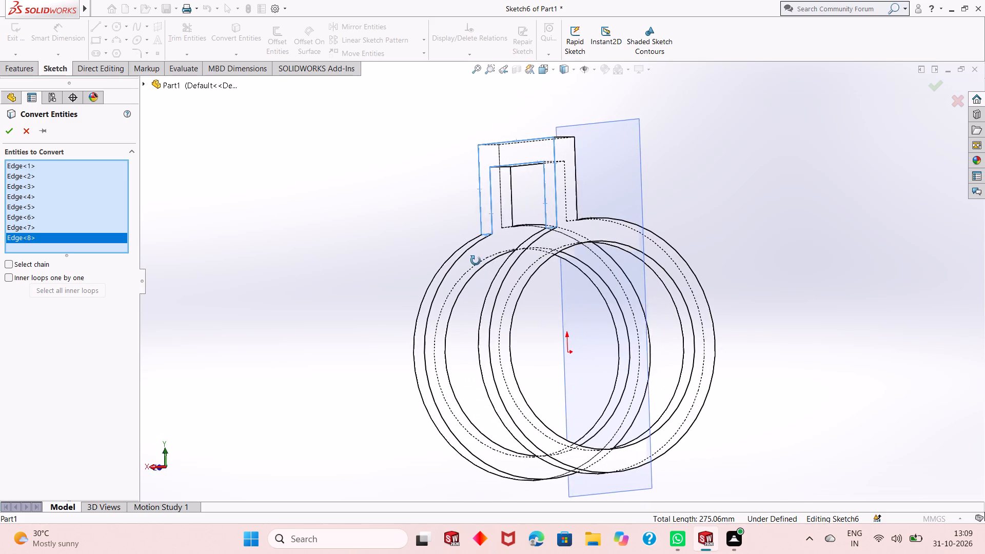
middle_click_drag(476, 261, 479, 271)
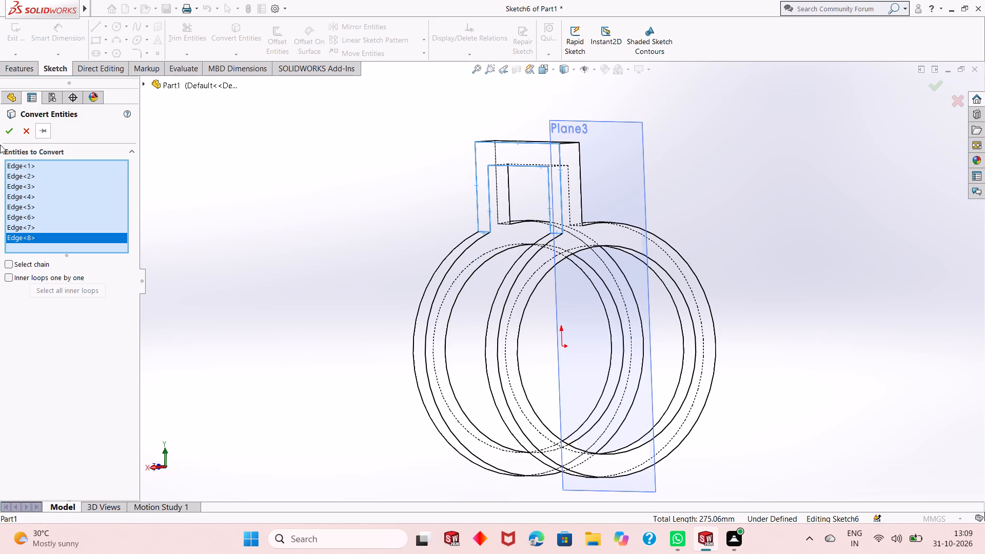
left_click(11, 128)
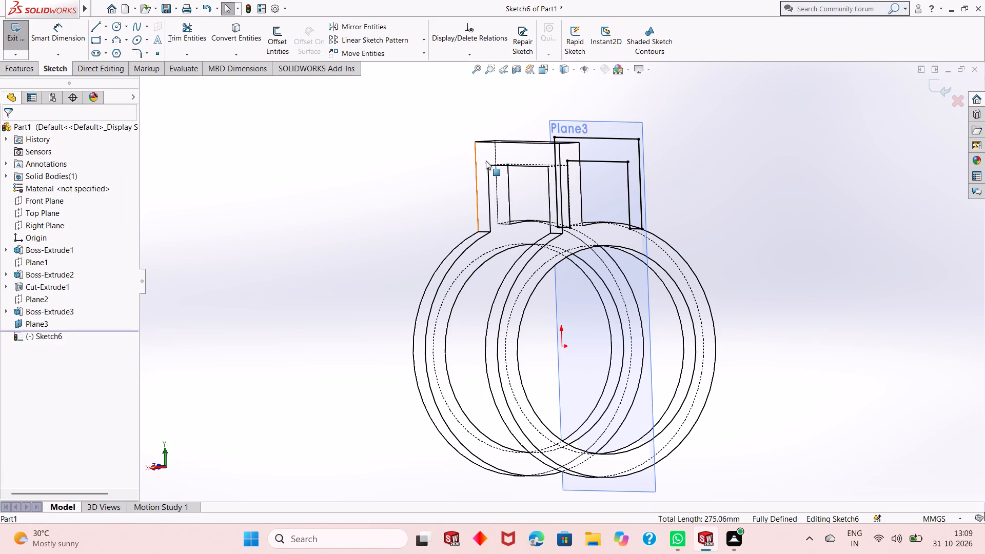
Change the model's display style to Shaded With Edges.
middle_click_drag(538, 202, 504, 240)
scroll(504, 240, "down", 1)
middle_click(503, 240)
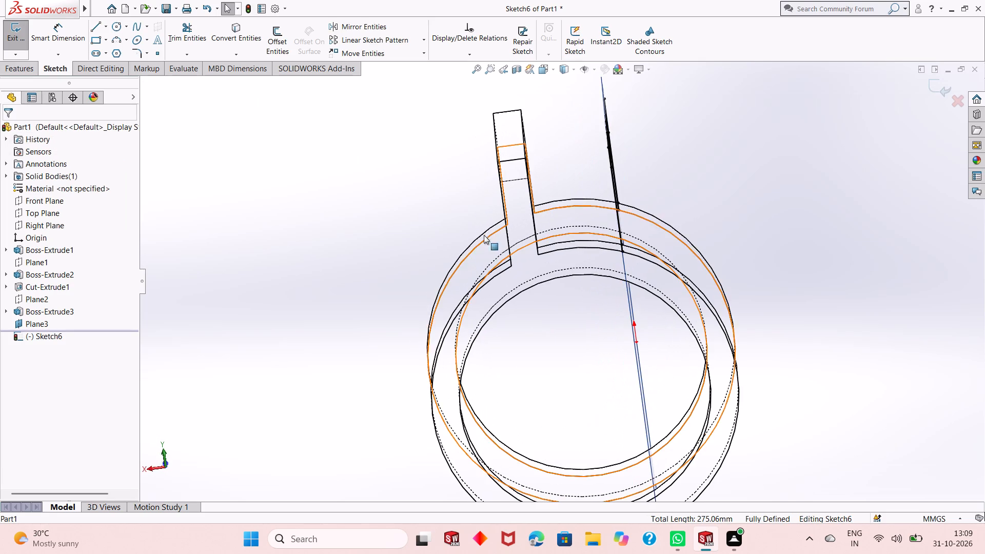
middle_click_drag(597, 358, 559, 322)
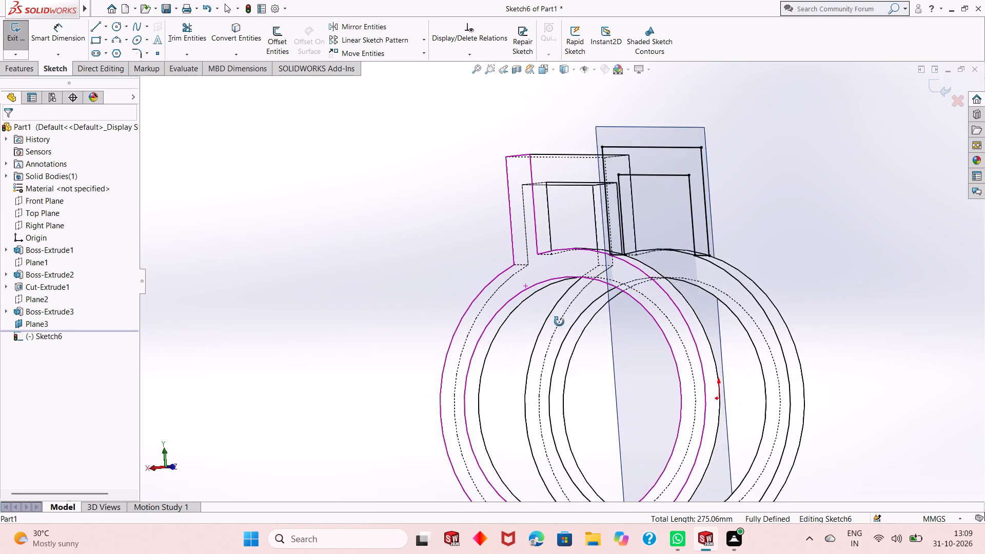
middle_click_drag(559, 322, 544, 342)
left_click(570, 69)
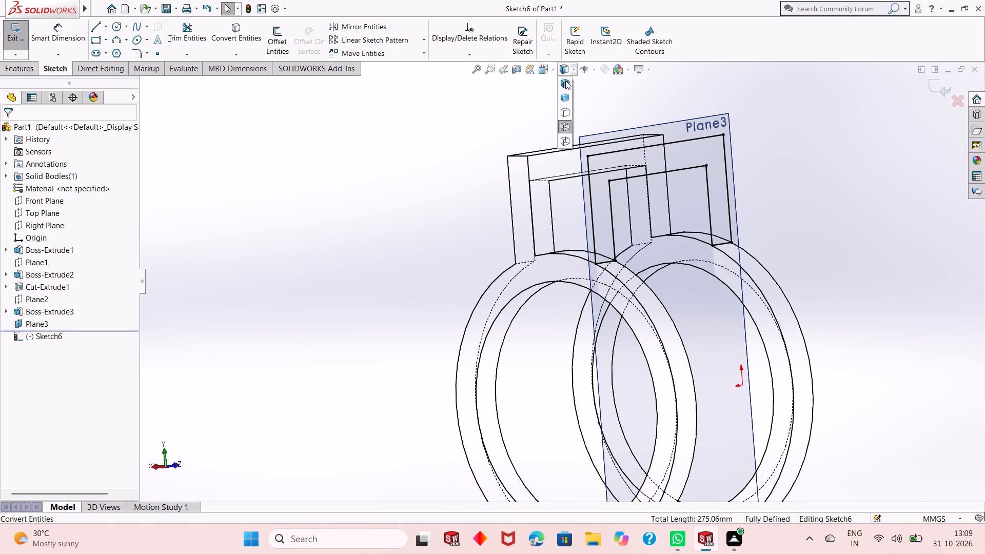
left_click(565, 81)
Extrude the converted U-shaped profile as a blind boss 10 mm deep, merged with the existing body.
scroll(563, 241, "up", 2)
middle_click_drag(577, 310, 567, 286)
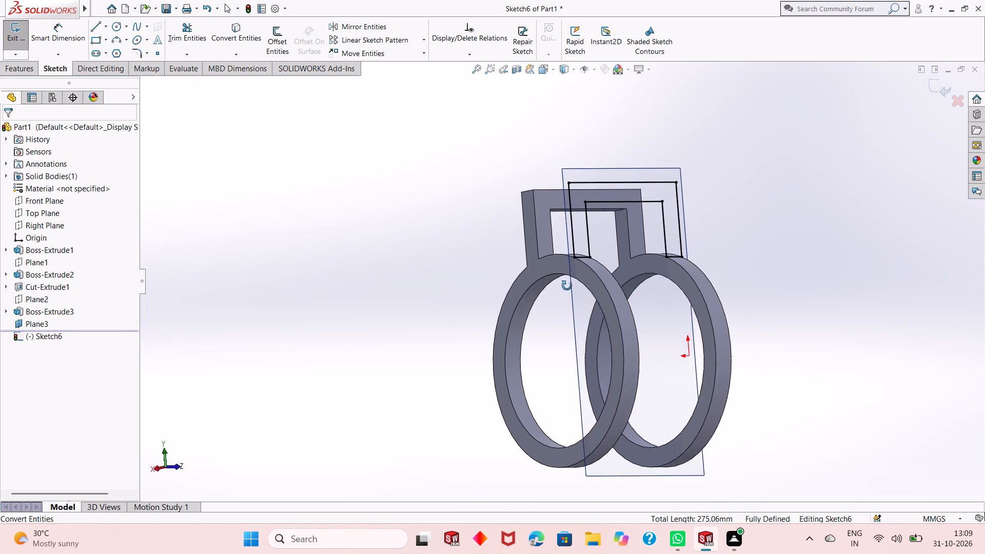
middle_click_drag(567, 286, 538, 296)
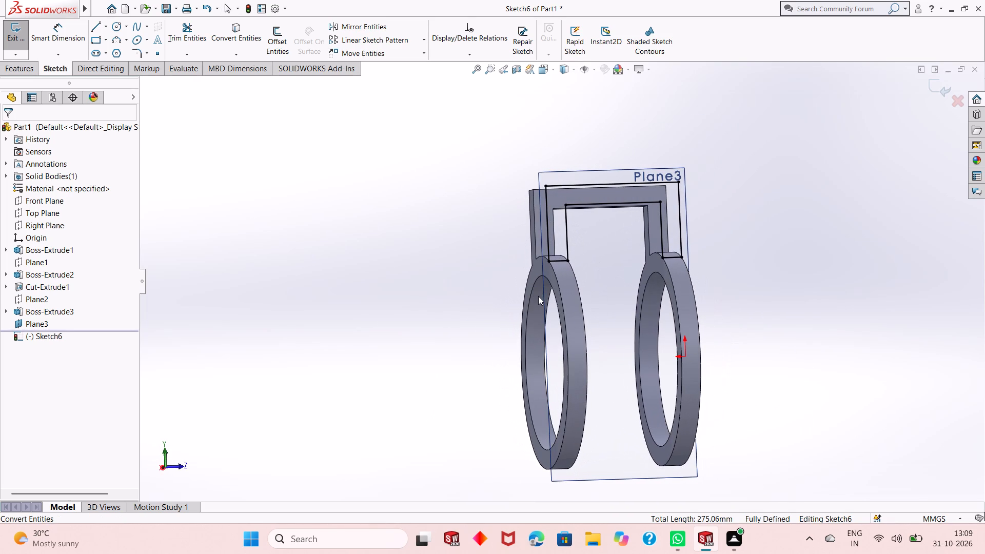
middle_click_drag(538, 296, 587, 300)
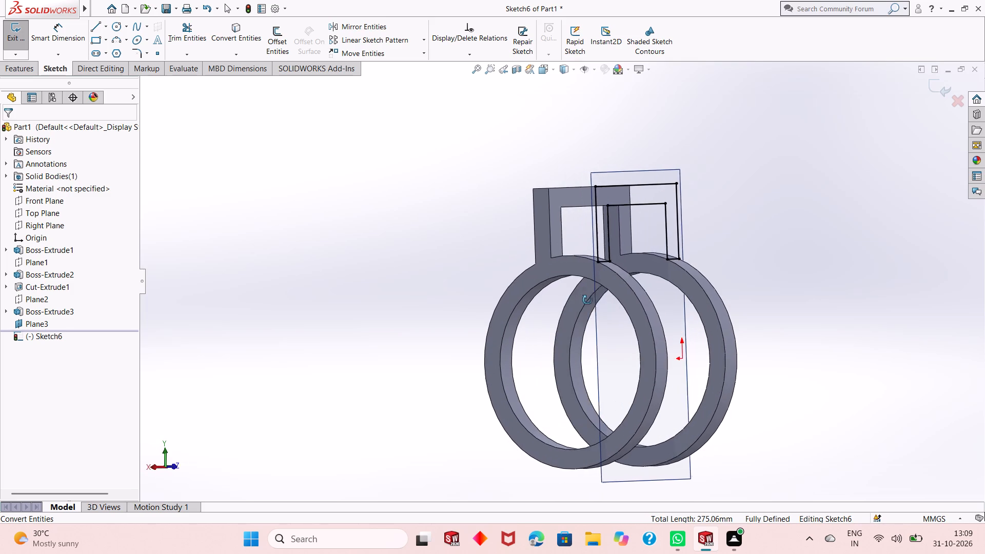
middle_click_drag(587, 300, 582, 325)
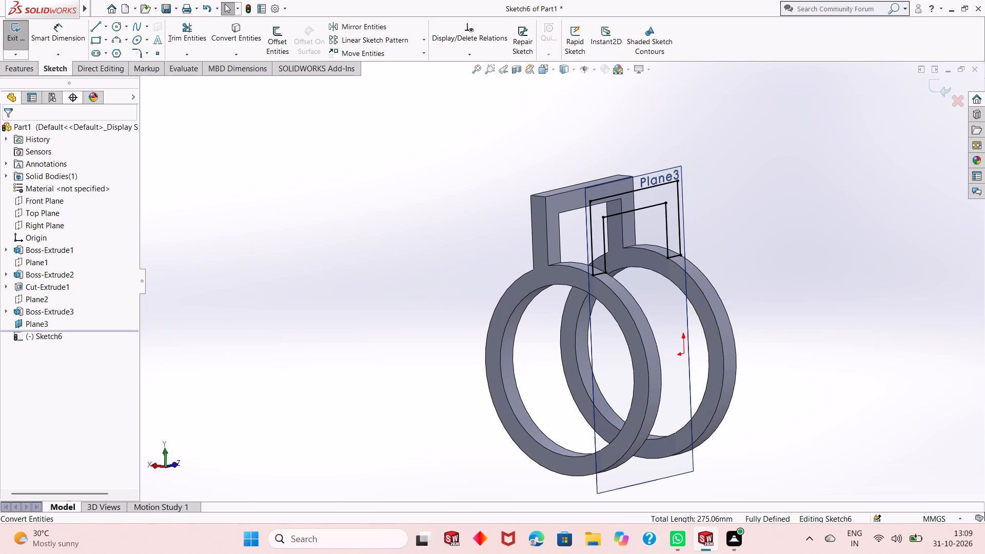
left_click(26, 70)
left_click(17, 45)
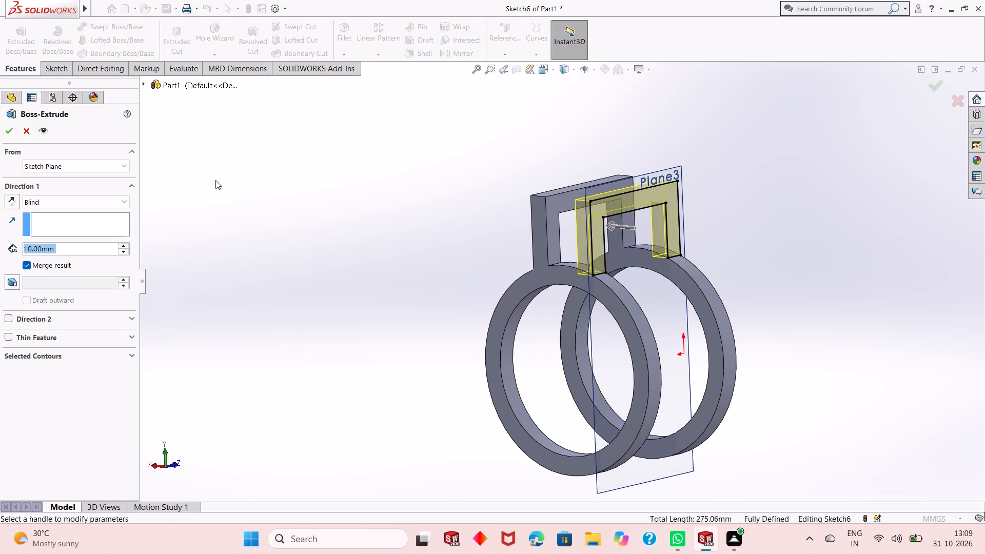
left_click(6, 131)
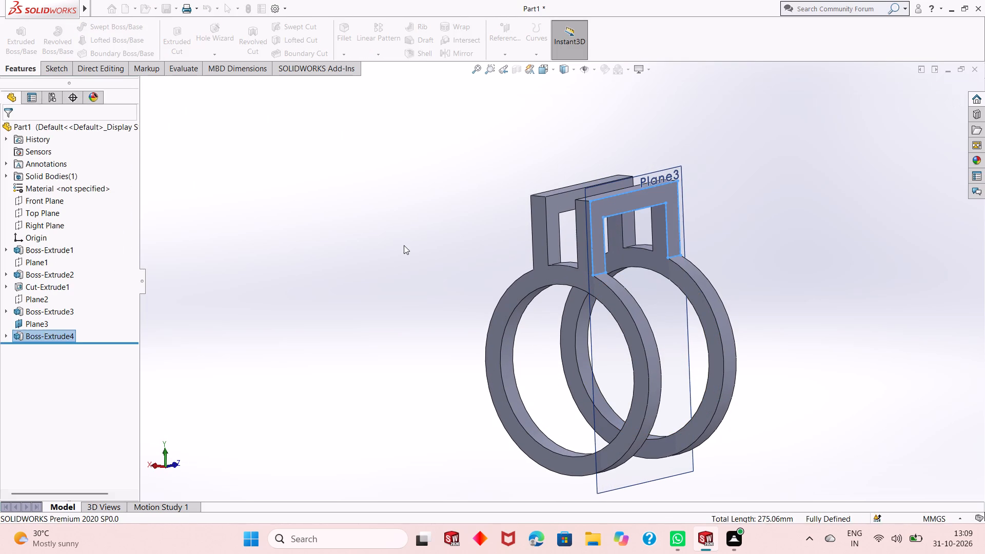
left_click(404, 245)
Hide the reference plane that carries the second U-shaped bridge's sketch.
right_click(672, 317)
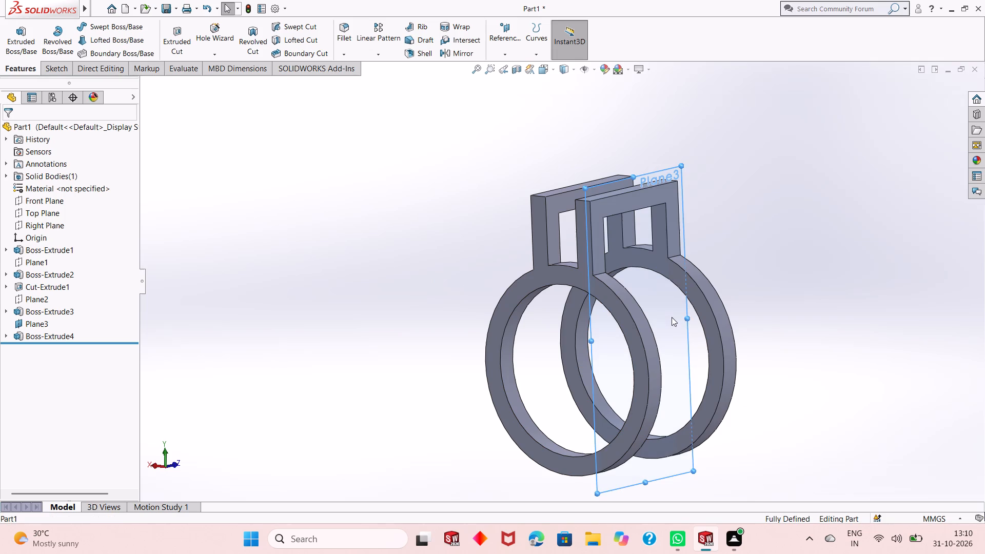
left_click(710, 304)
scroll(656, 311, "up", 1)
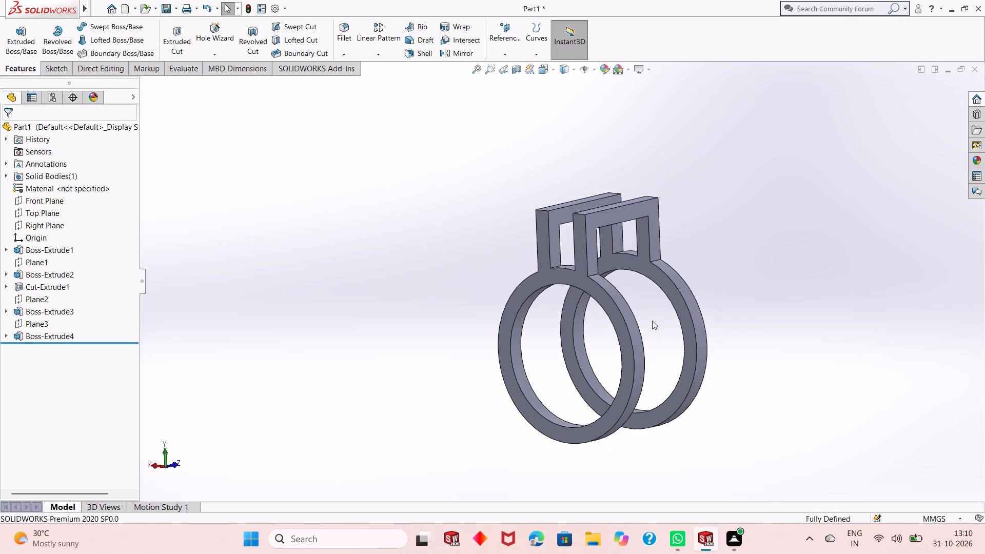
Examine the two rings and their parallel U-shaped bridges from several angles.
middle_click_drag(652, 321, 661, 292)
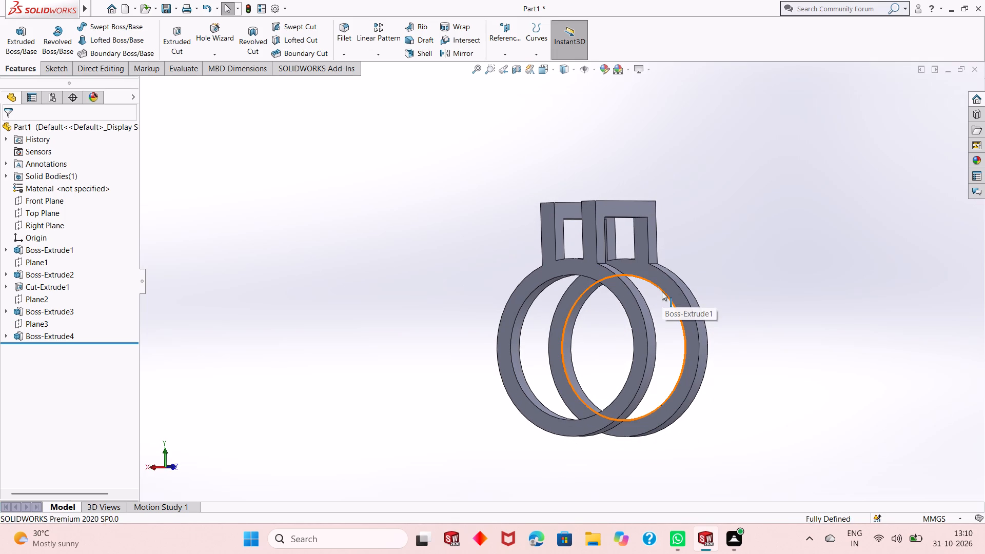
middle_click_drag(609, 282, 619, 303)
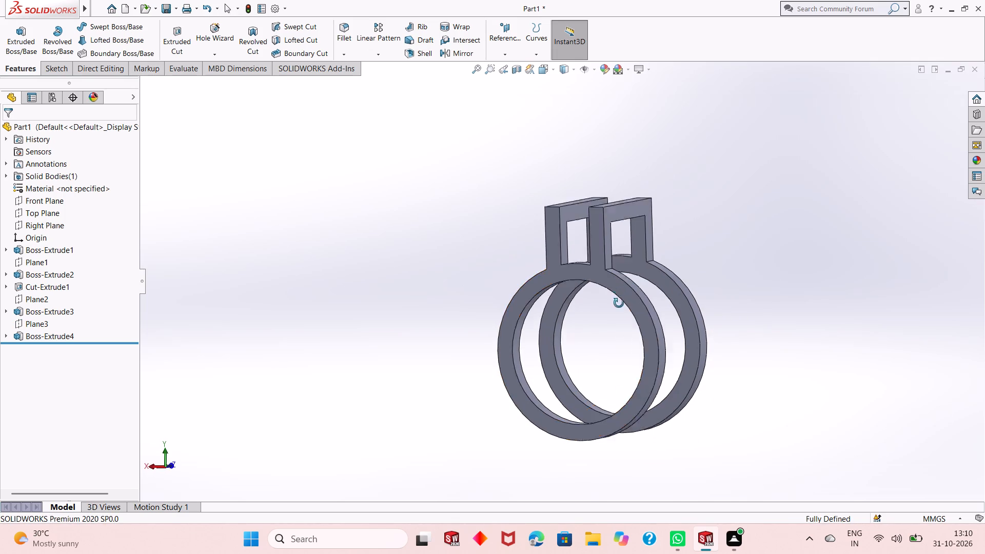
middle_click_drag(619, 303, 646, 284)
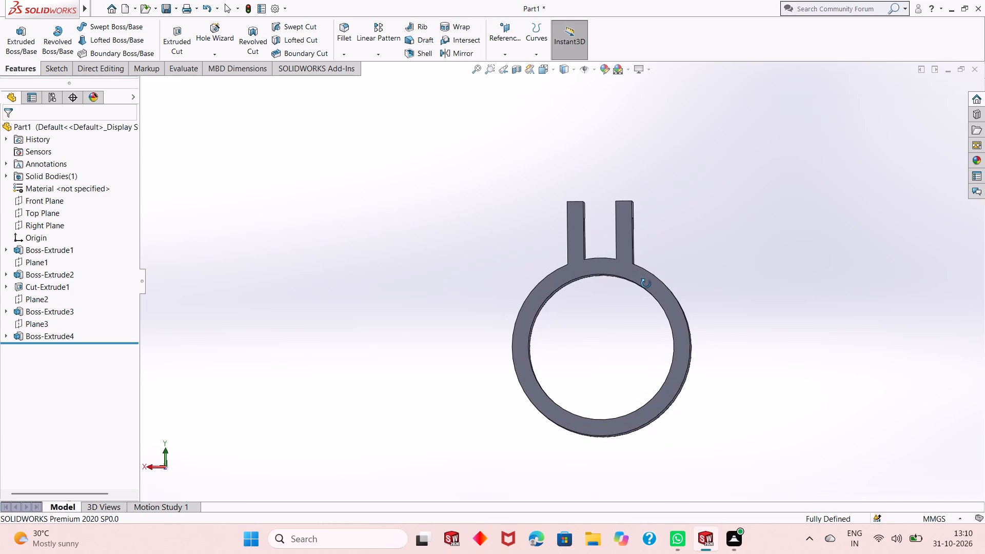
middle_click_drag(646, 284, 809, 295)
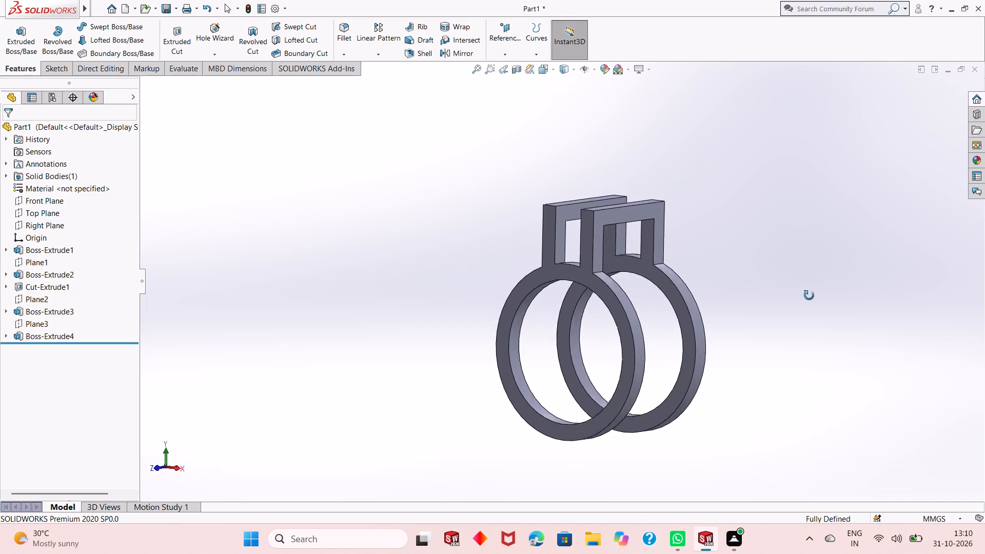
middle_click_drag(809, 295, 541, 333)
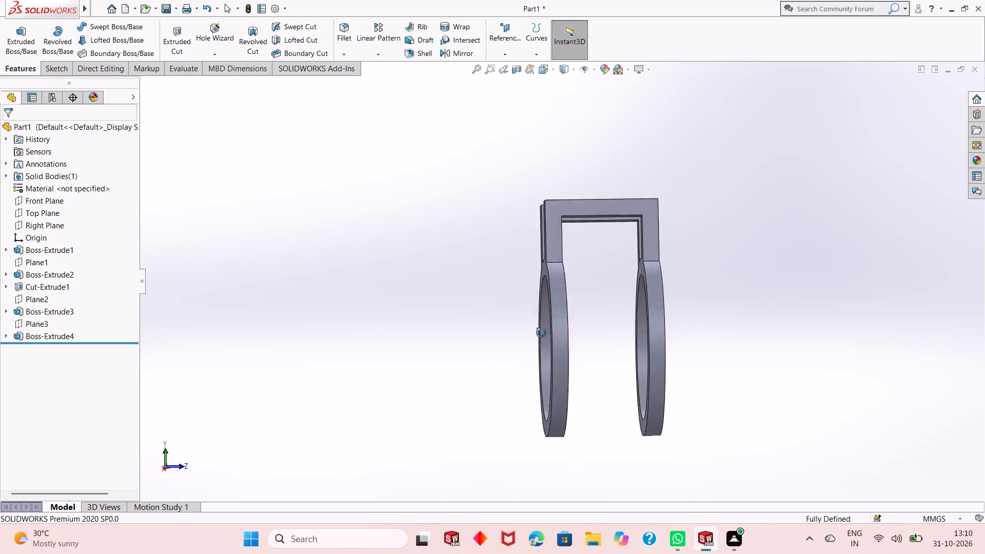
middle_click_drag(541, 333, 647, 270)
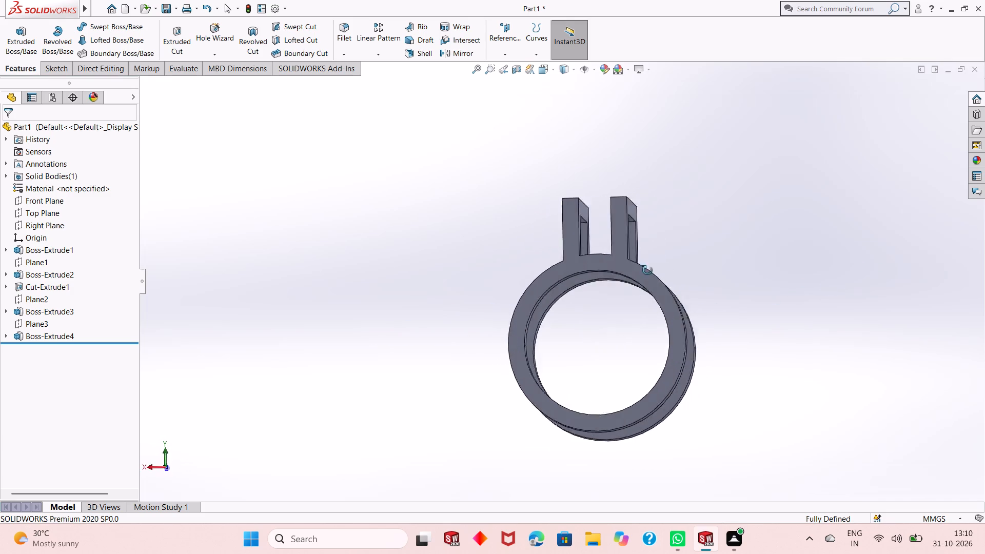
middle_click_drag(647, 270, 620, 380)
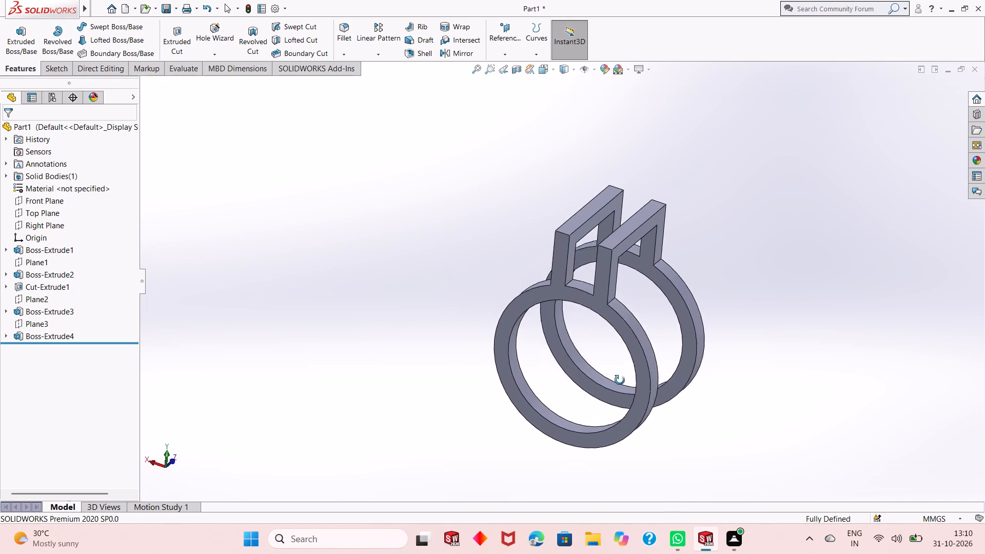
middle_click_drag(620, 380, 633, 303)
middle_click_drag(633, 302, 630, 348)
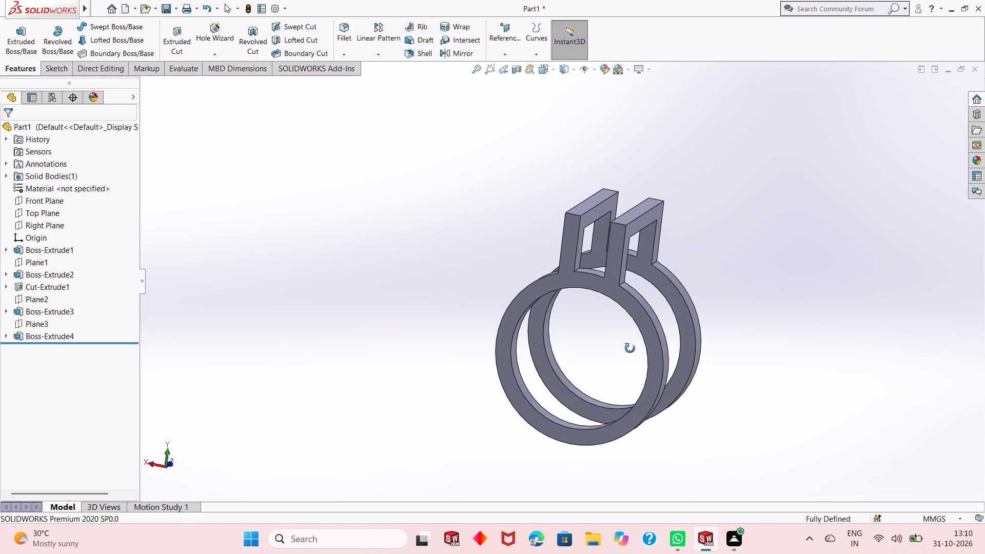
middle_click_drag(630, 348, 629, 350)
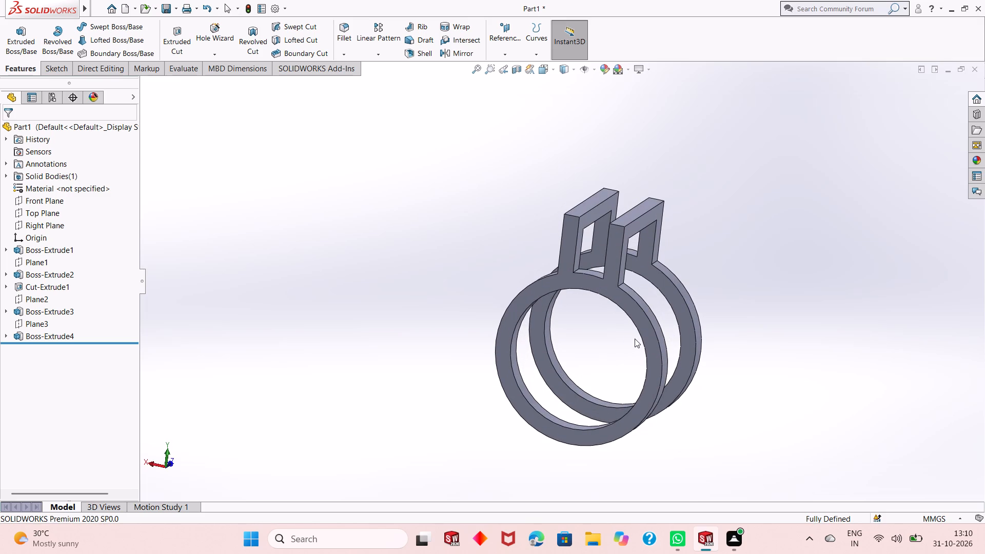
On the first ring's face toward the other ring, sketch a circle about 5.1 mm in radius, centred about 50 mm horizontally from the origin.
left_click(679, 304)
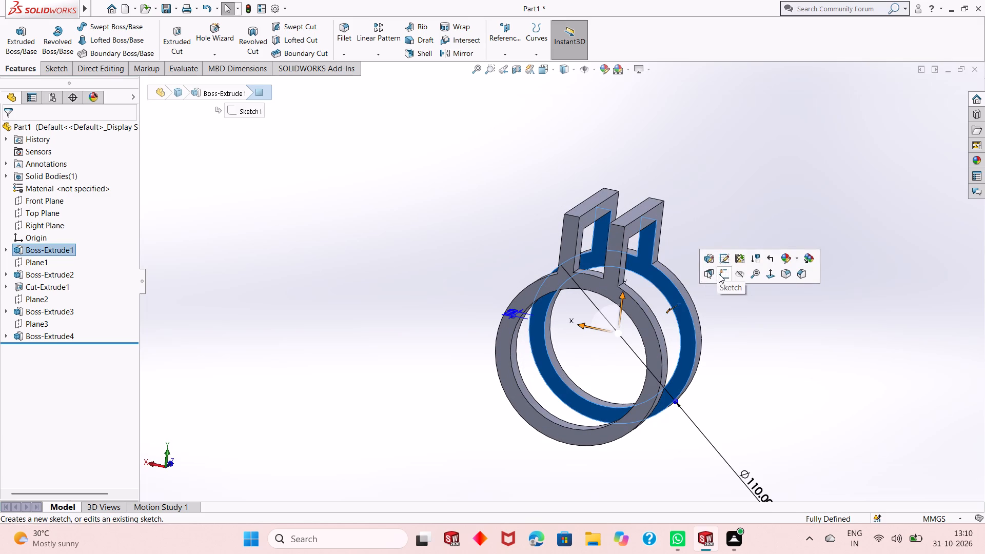
left_click(719, 274)
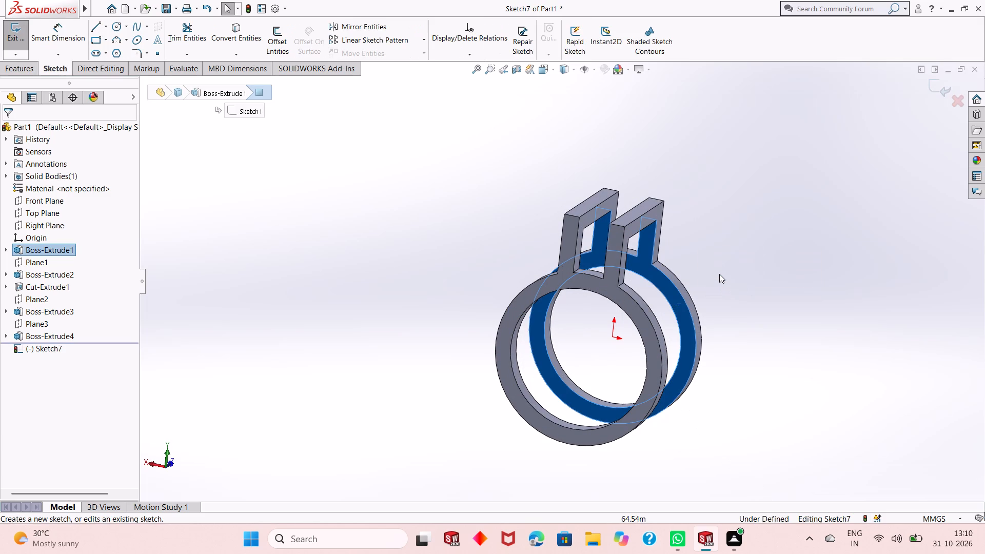
key("ctrl+8")
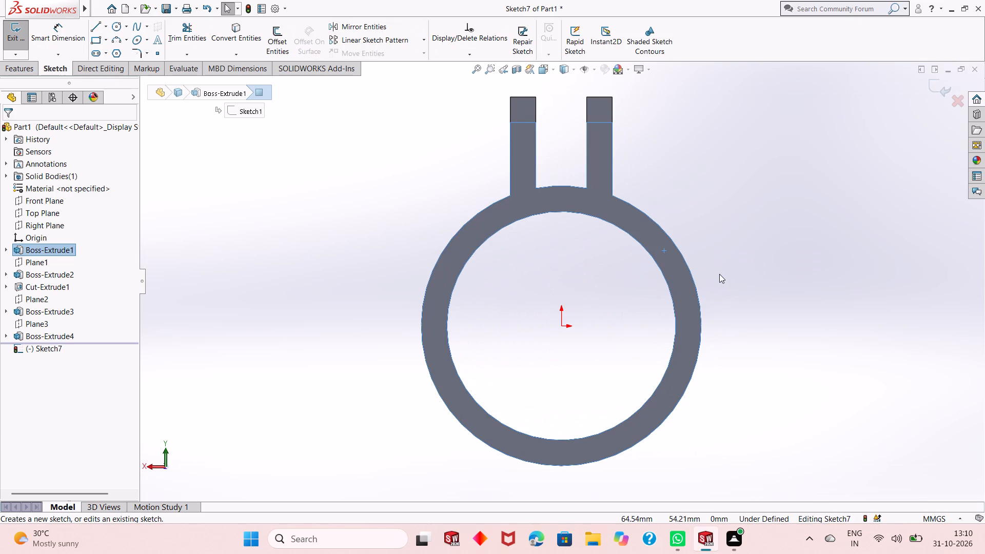
scroll(593, 334, "up", 1)
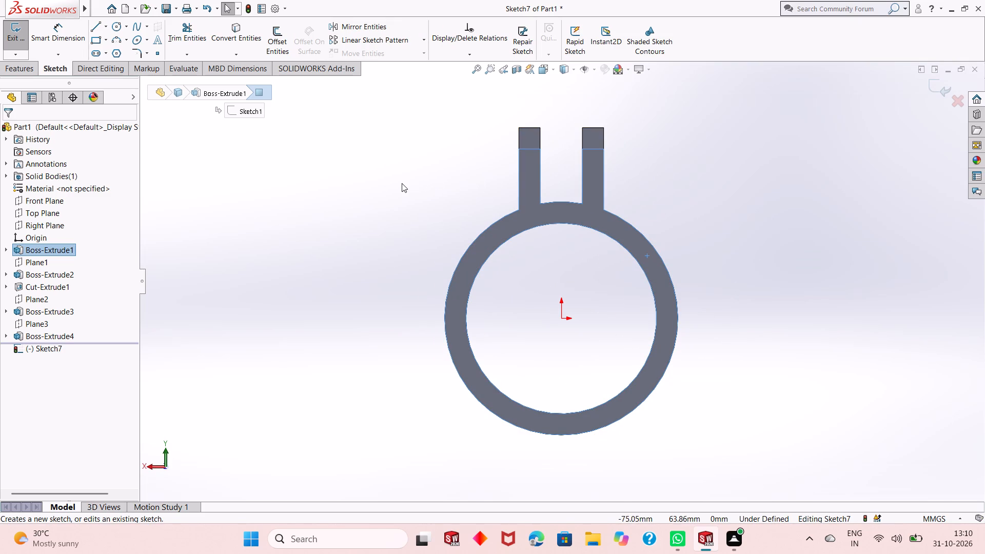
left_click(402, 183)
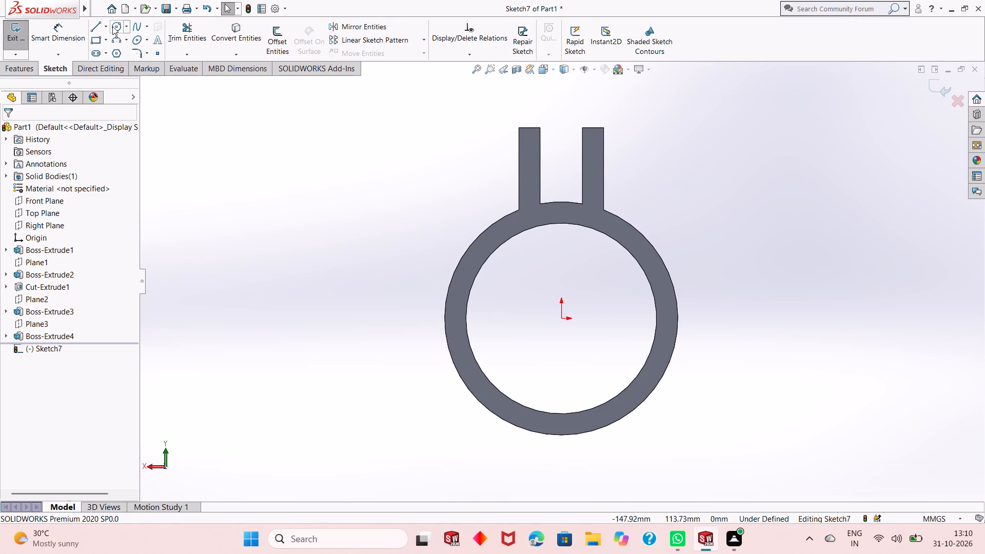
left_click(112, 26)
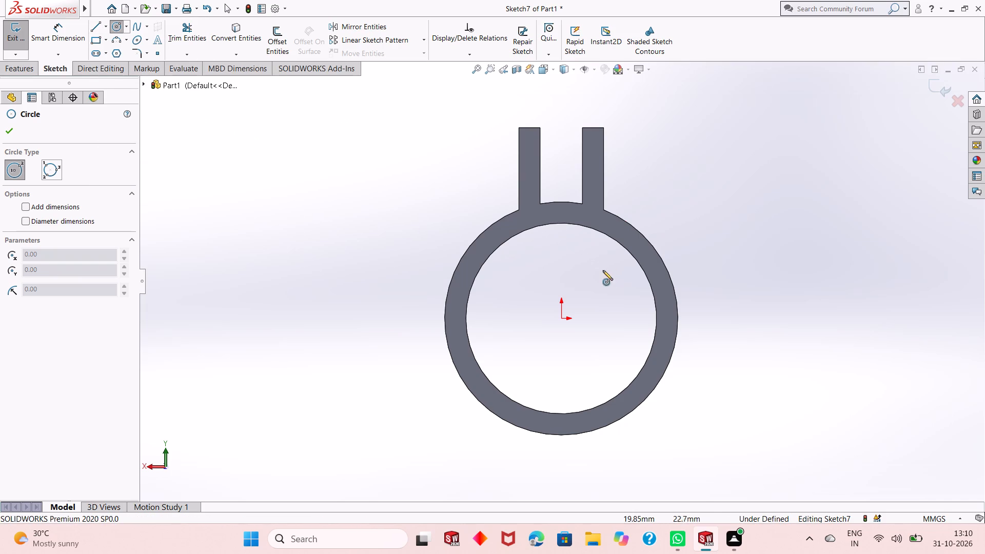
scroll(547, 292, "up", 1)
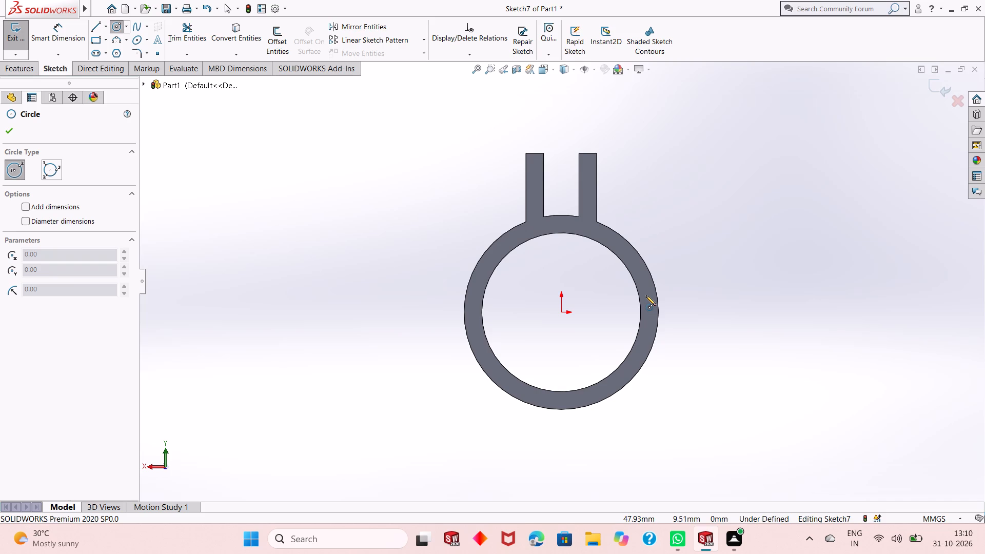
scroll(605, 231, "down", 3)
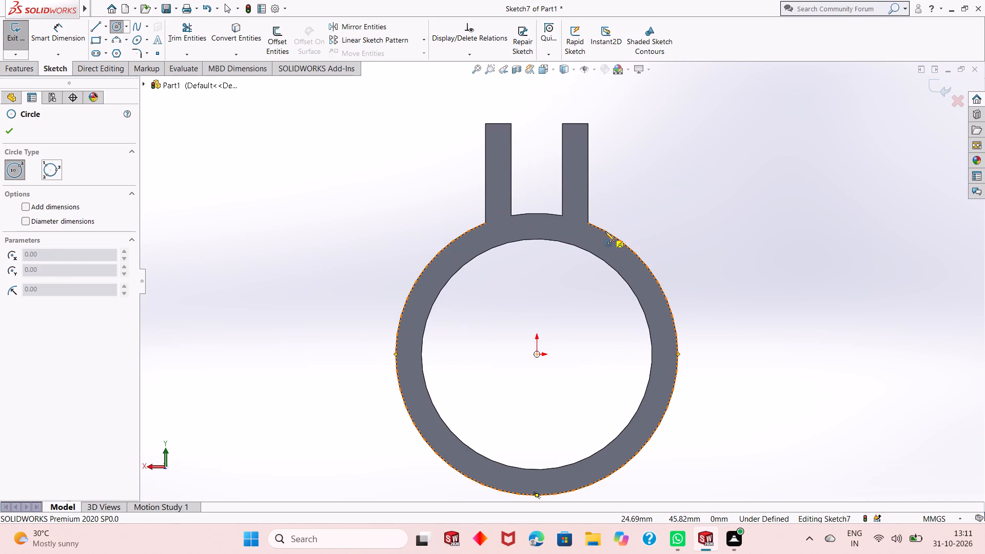
left_click(675, 382)
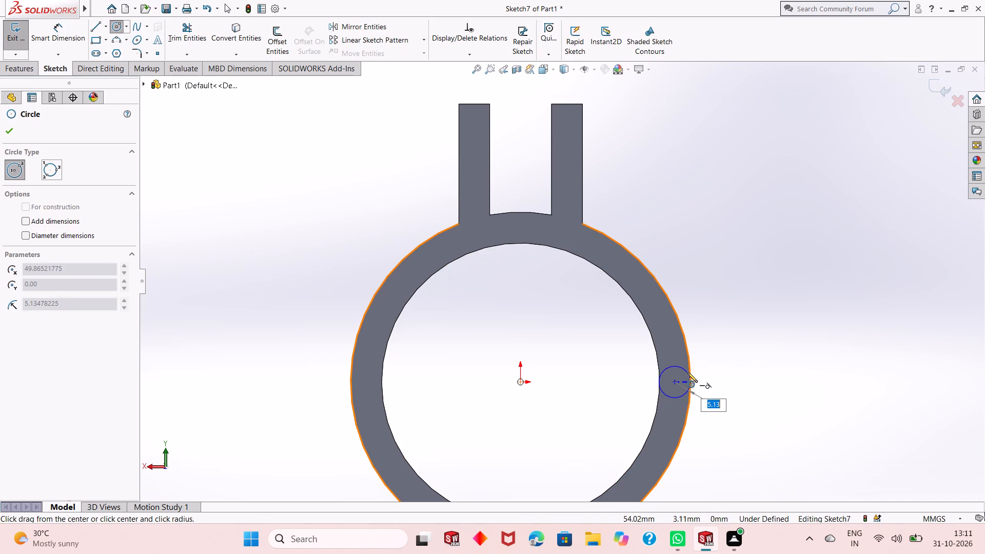
left_click(689, 370)
right_click(757, 314)
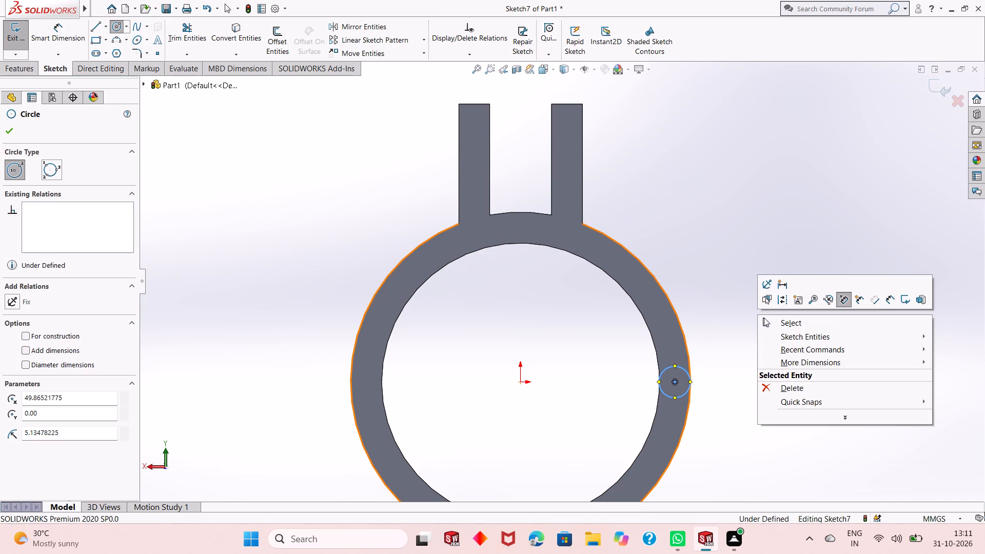
left_click(766, 321)
Dimension the small circle's diameter as 10 mm.
left_click(54, 37)
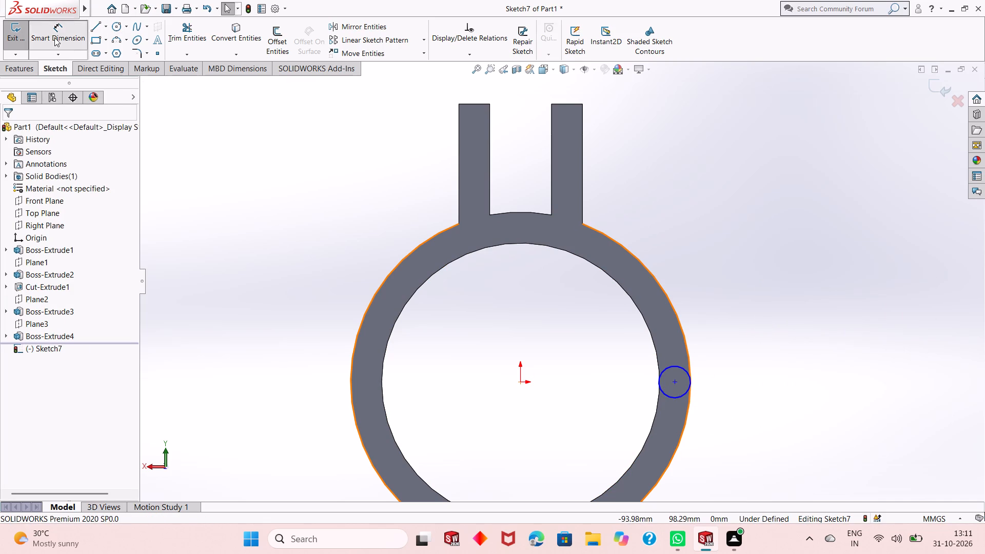
left_click(689, 380)
left_click(728, 323)
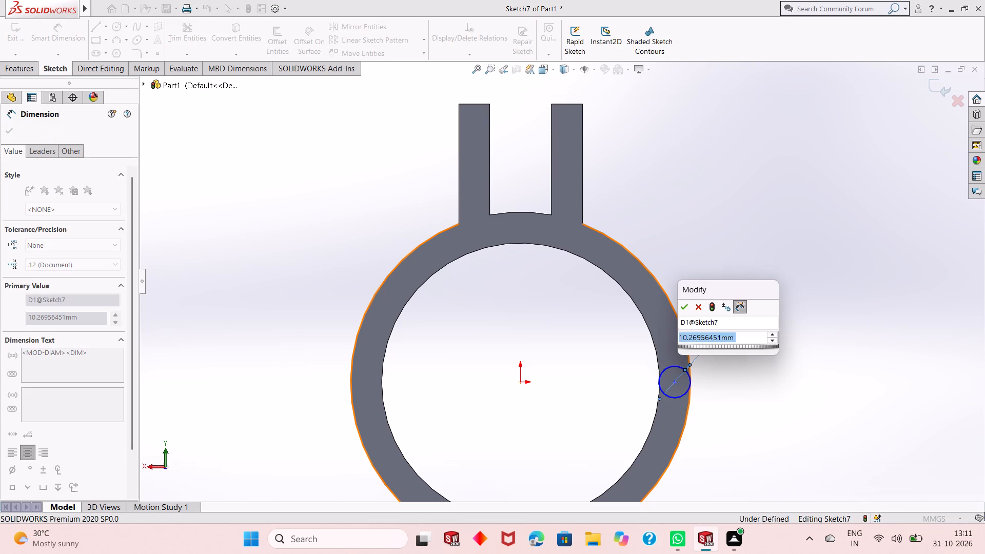
type("10")
key("Return")
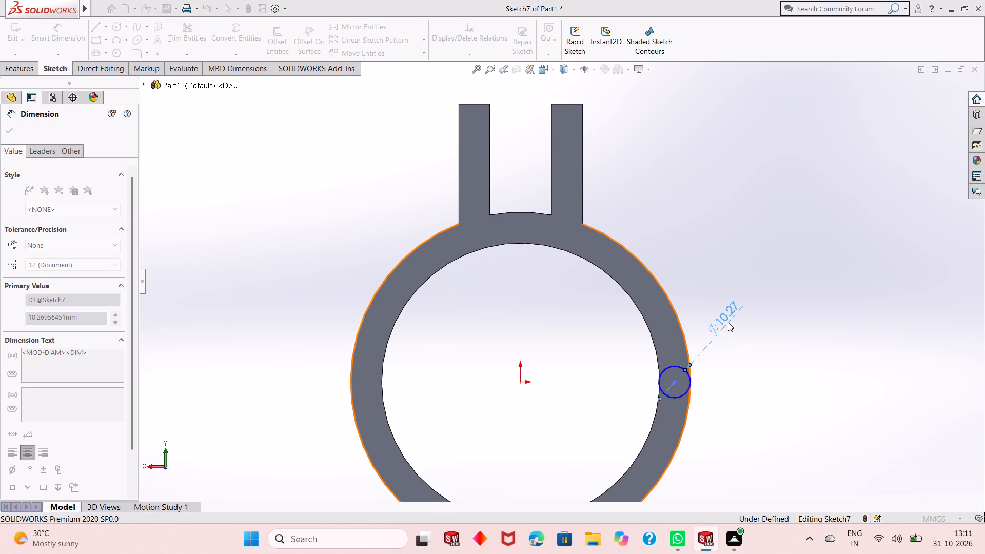
right_click(782, 296)
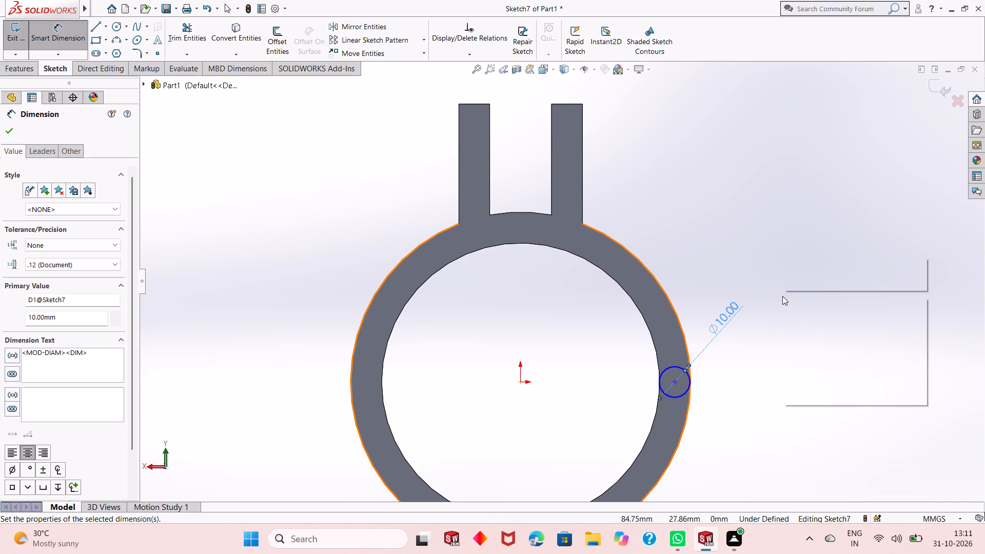
left_click(797, 327)
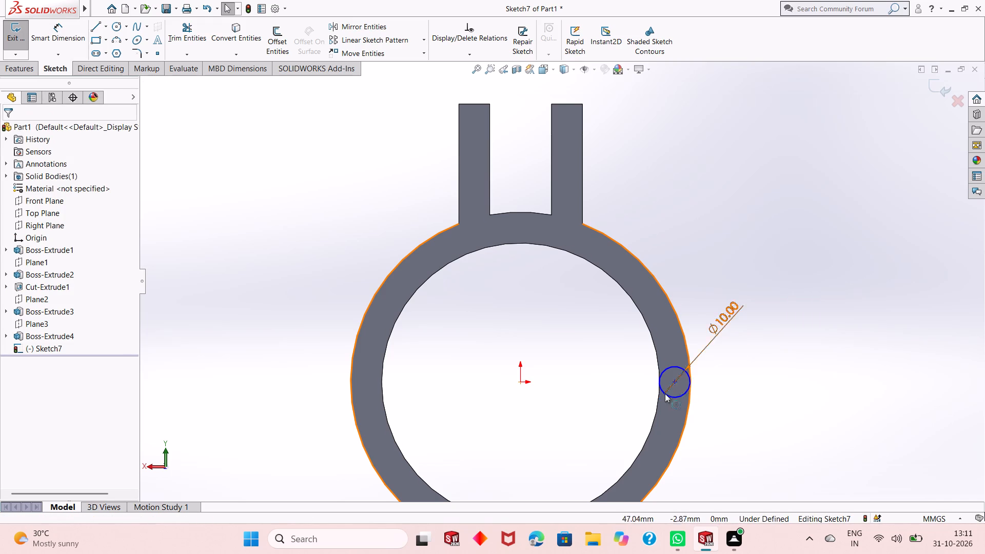
Examine closely how the small circle fits between the ring's inner and outer edges.
scroll(665, 396, "down", 5)
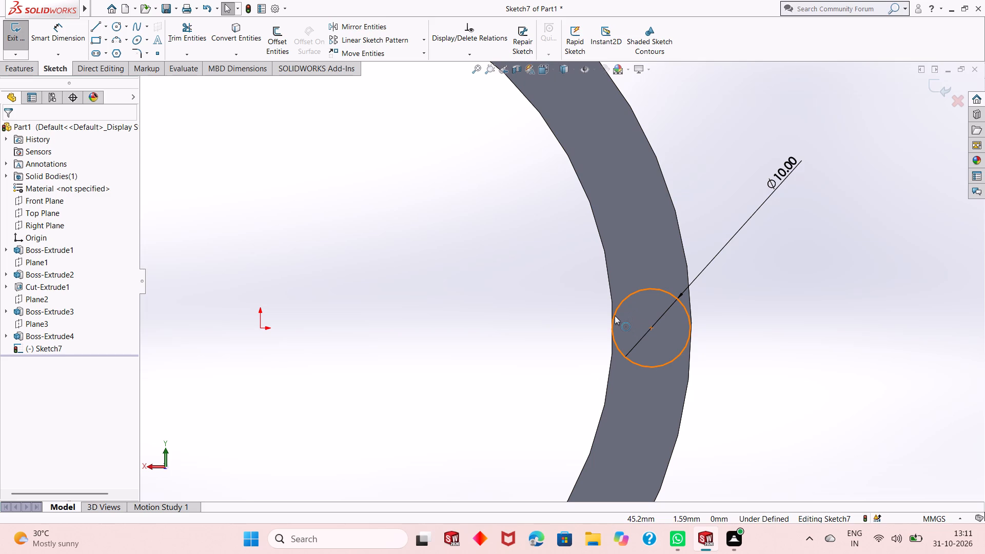
scroll(613, 314, "up", 1)
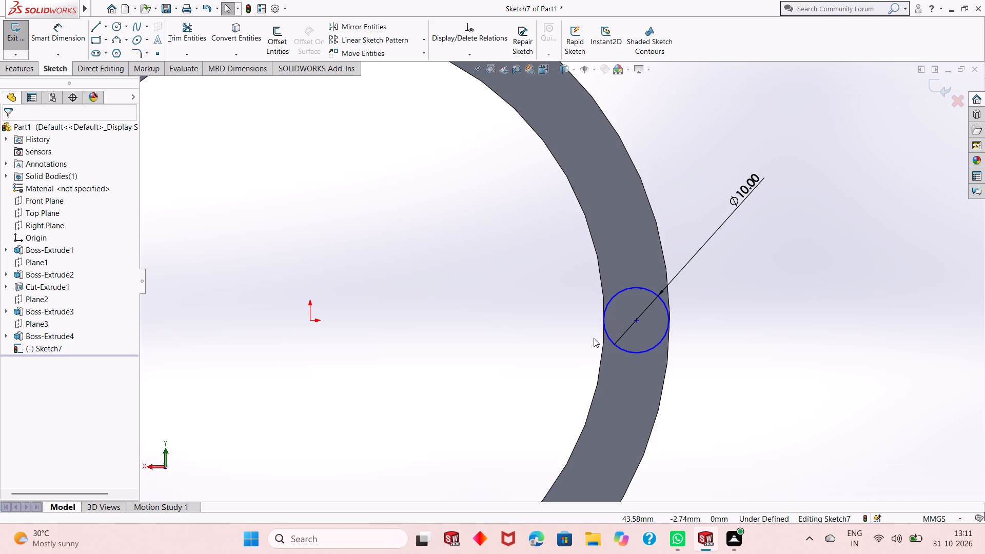
scroll(596, 334, "down", 7)
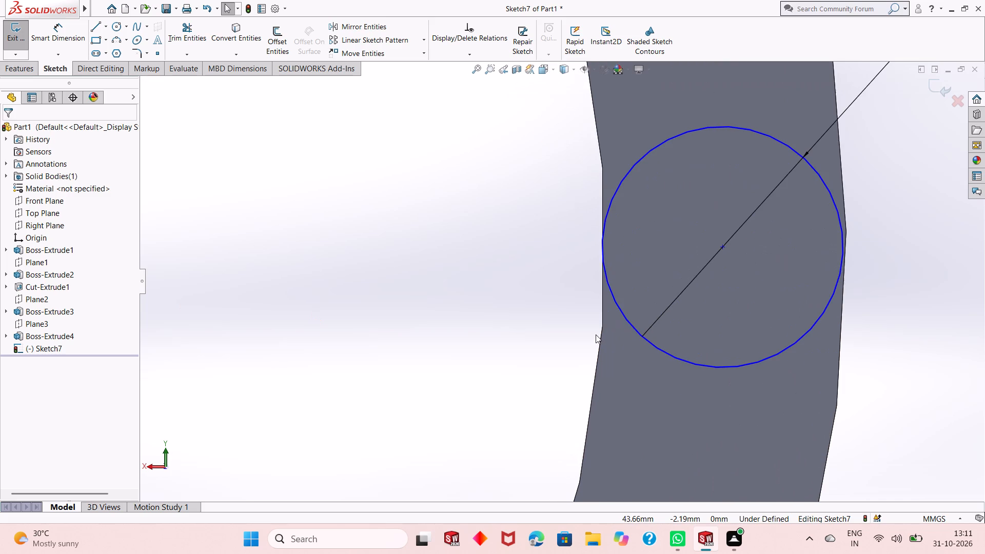
scroll(596, 334, "up", 8)
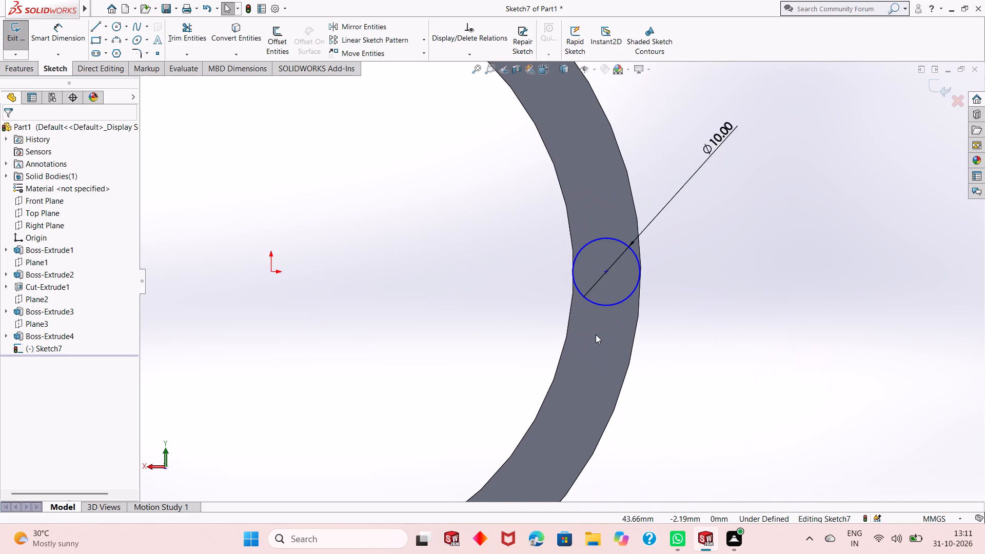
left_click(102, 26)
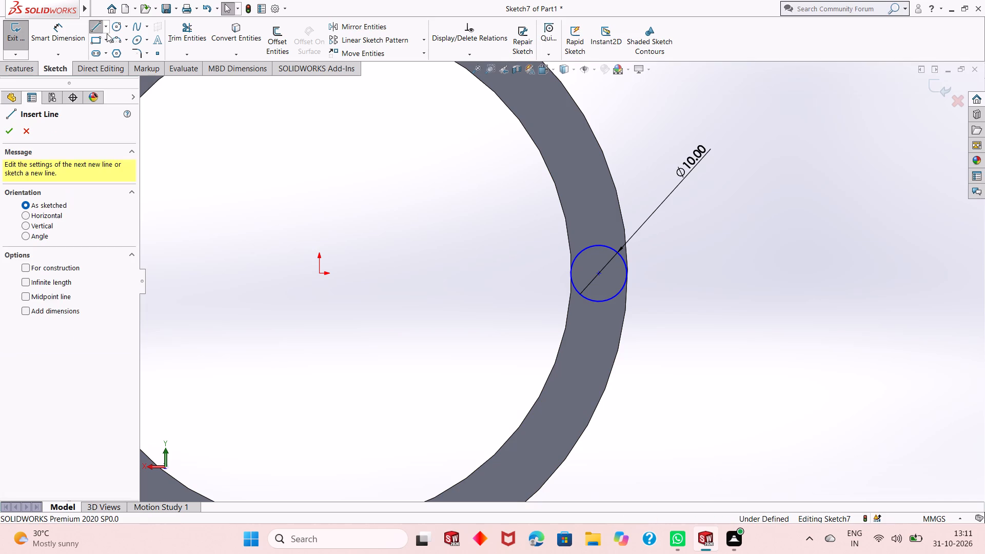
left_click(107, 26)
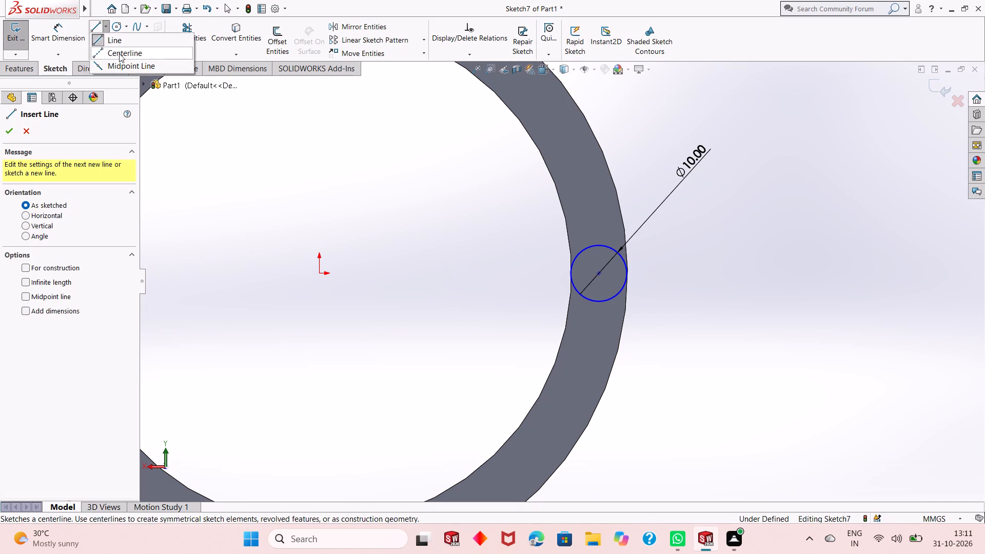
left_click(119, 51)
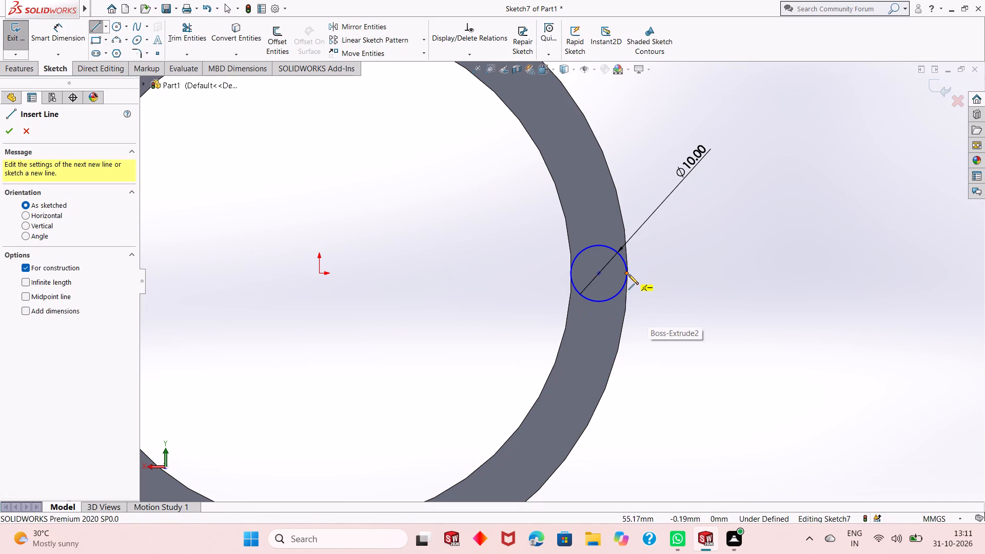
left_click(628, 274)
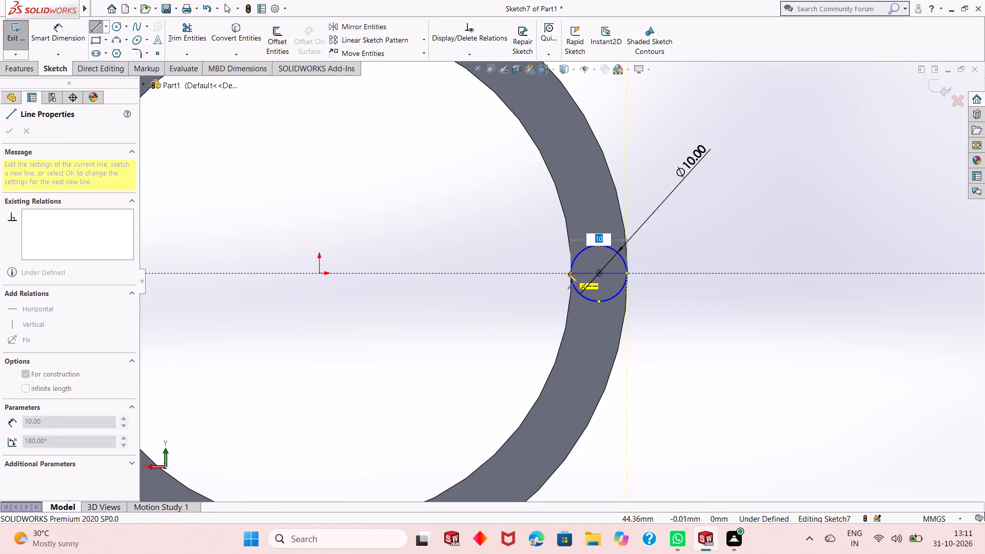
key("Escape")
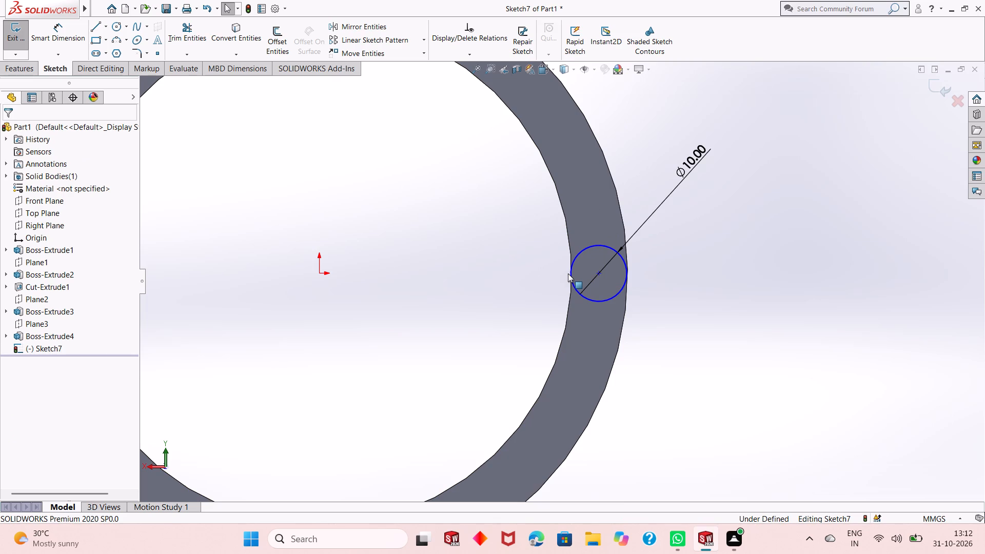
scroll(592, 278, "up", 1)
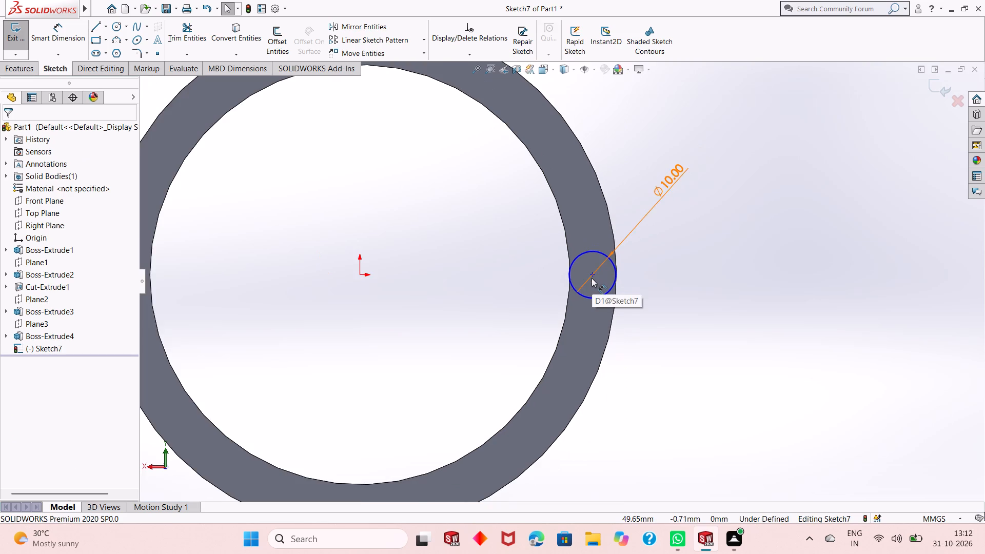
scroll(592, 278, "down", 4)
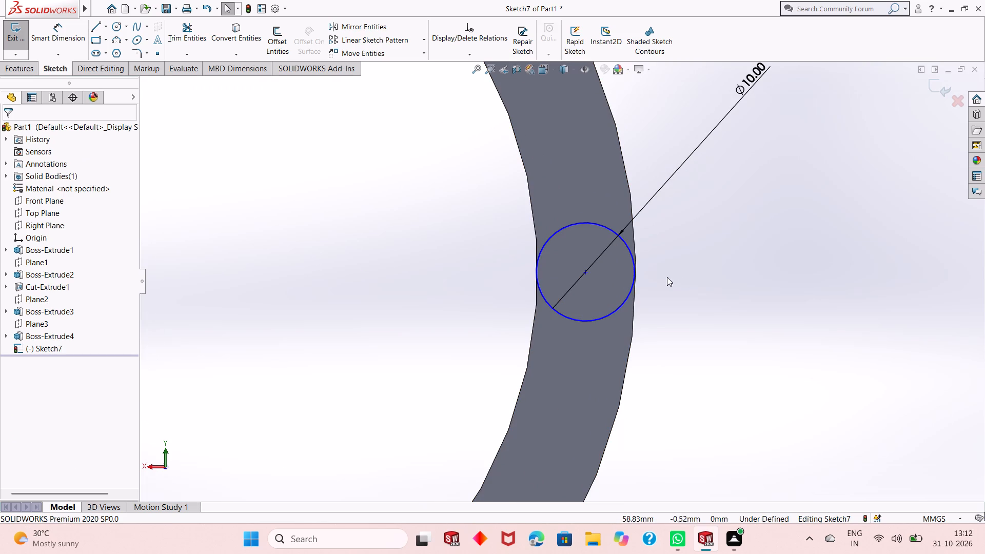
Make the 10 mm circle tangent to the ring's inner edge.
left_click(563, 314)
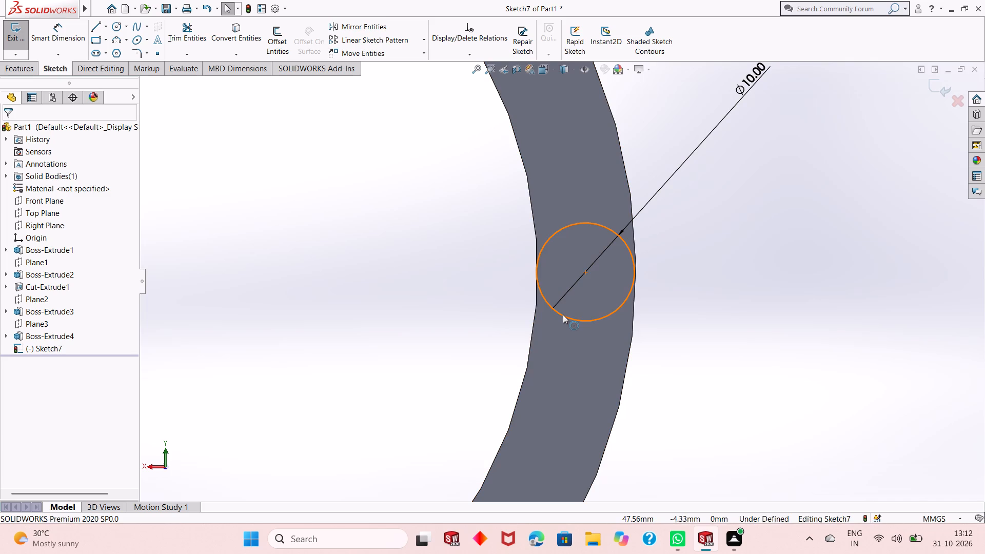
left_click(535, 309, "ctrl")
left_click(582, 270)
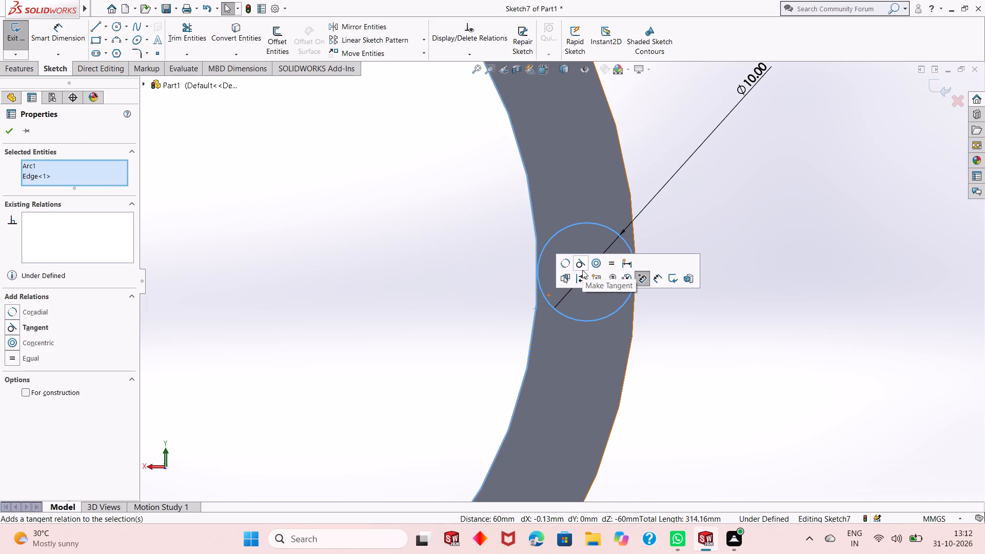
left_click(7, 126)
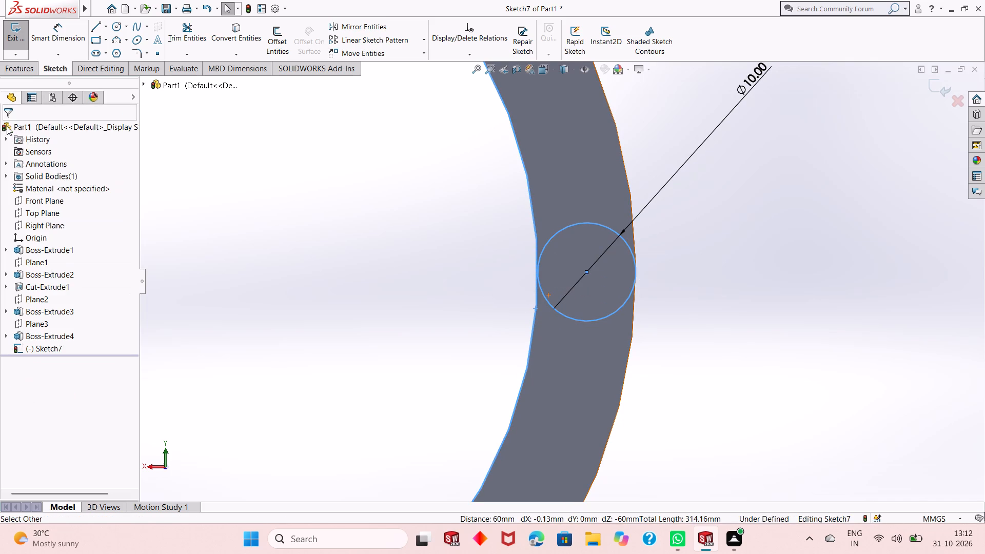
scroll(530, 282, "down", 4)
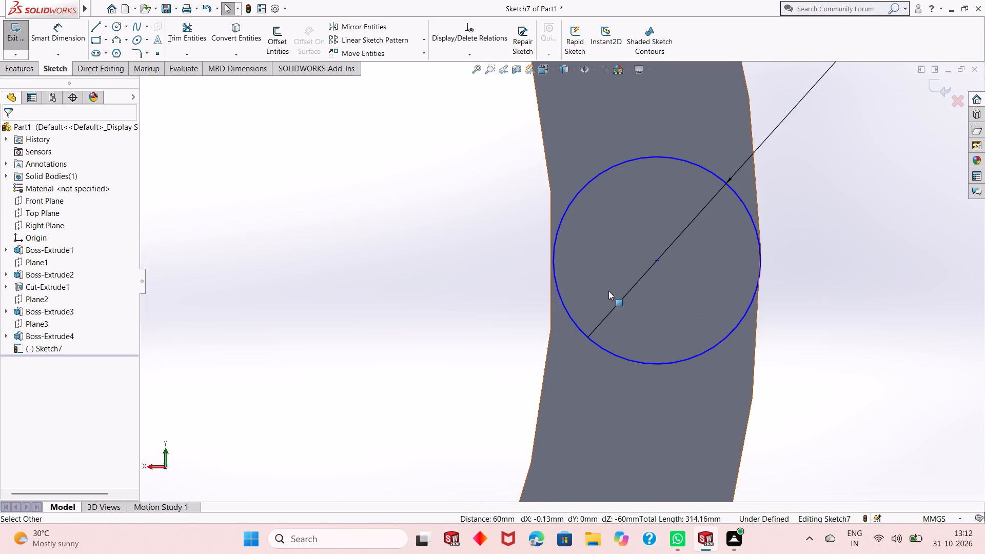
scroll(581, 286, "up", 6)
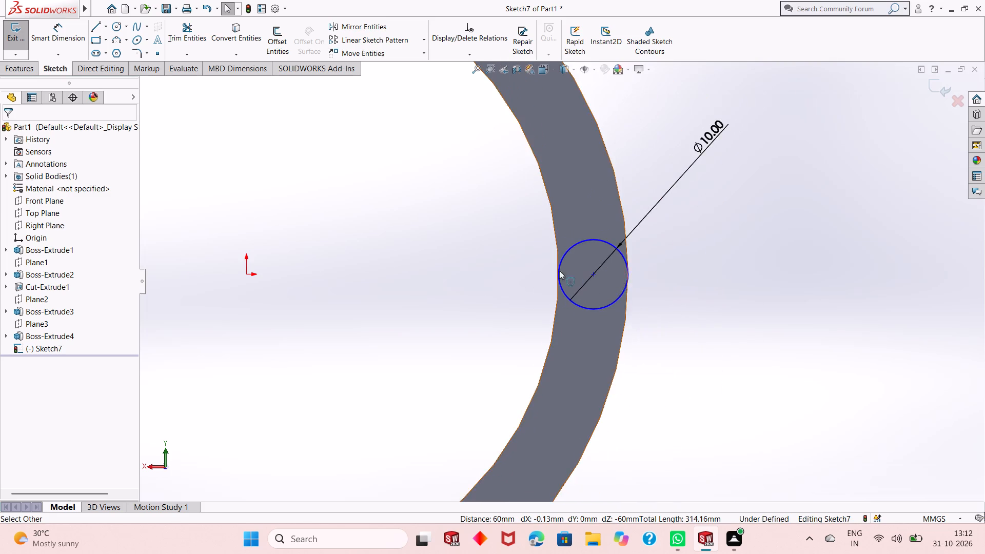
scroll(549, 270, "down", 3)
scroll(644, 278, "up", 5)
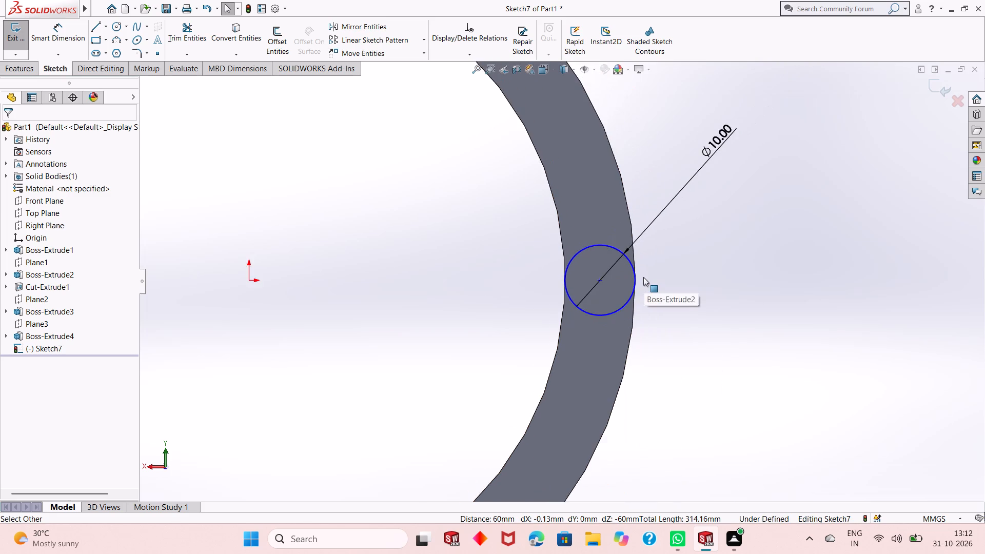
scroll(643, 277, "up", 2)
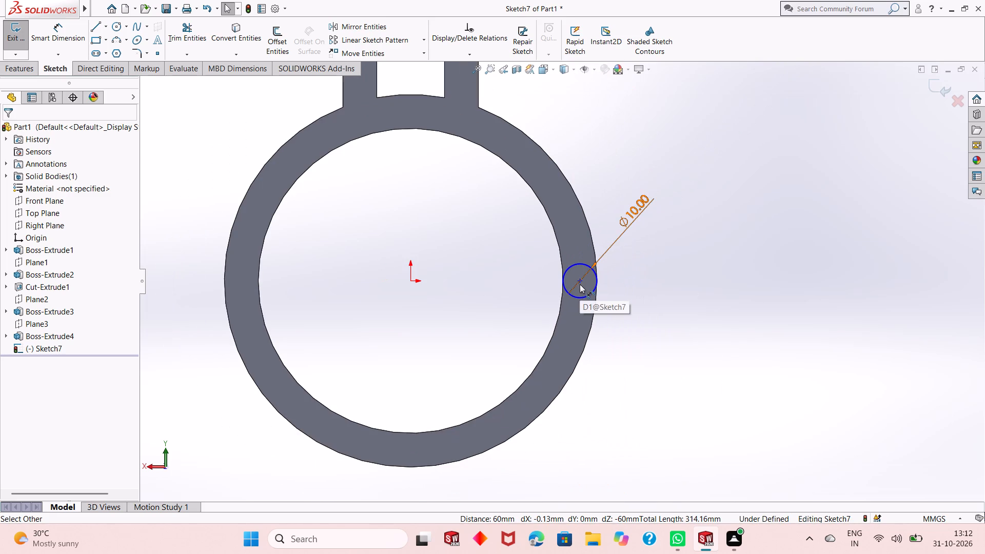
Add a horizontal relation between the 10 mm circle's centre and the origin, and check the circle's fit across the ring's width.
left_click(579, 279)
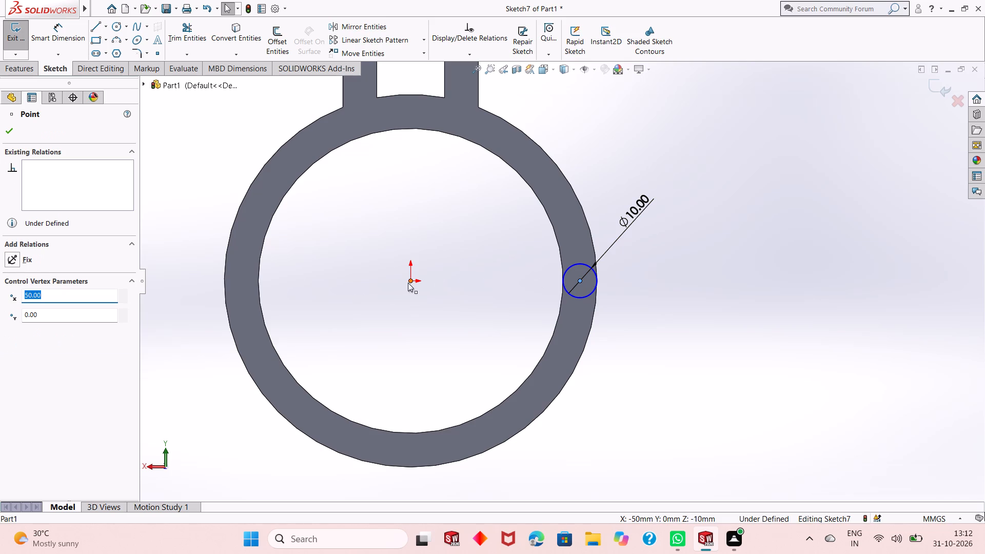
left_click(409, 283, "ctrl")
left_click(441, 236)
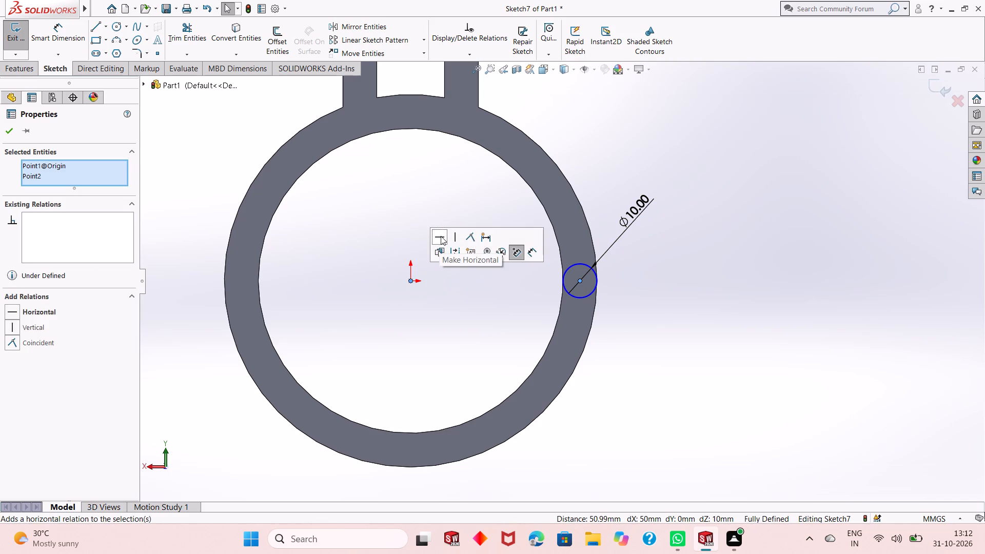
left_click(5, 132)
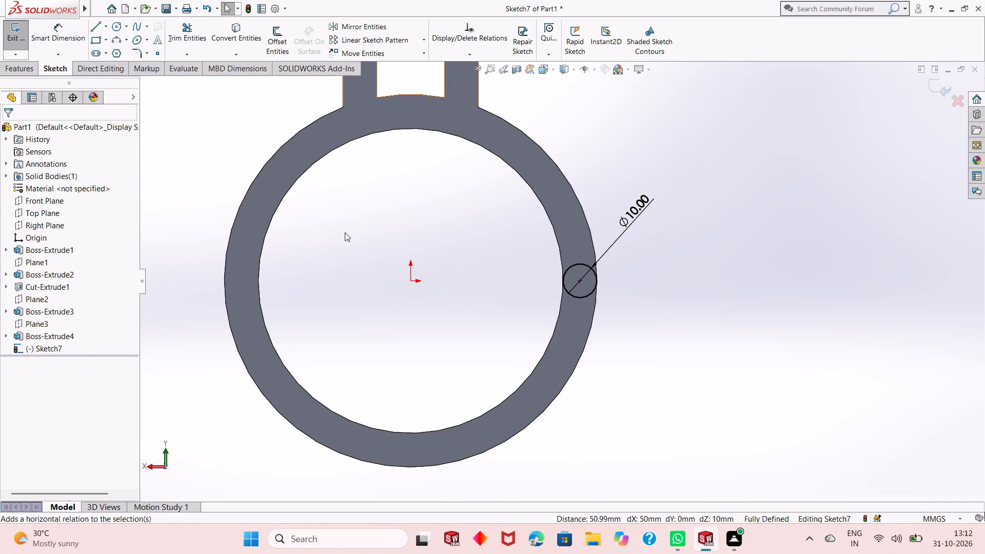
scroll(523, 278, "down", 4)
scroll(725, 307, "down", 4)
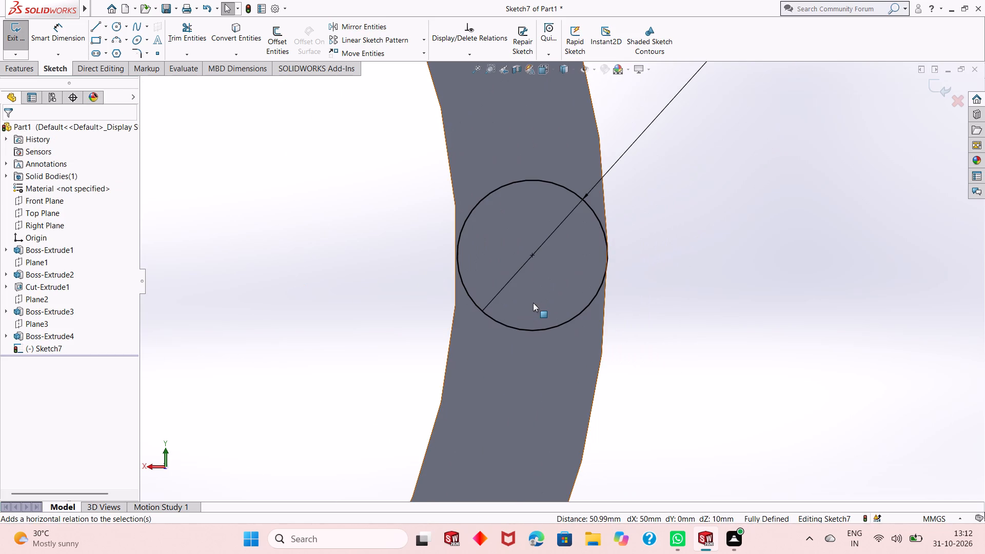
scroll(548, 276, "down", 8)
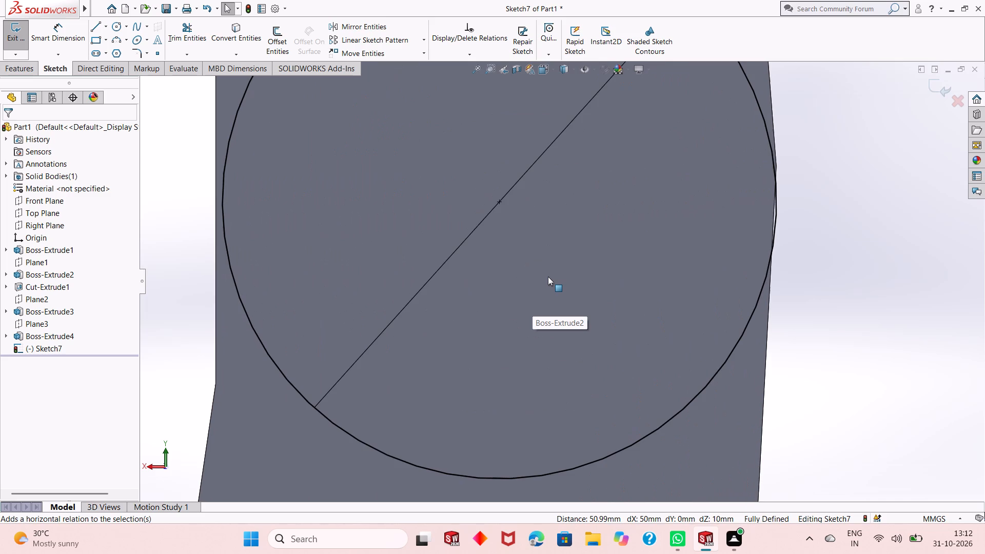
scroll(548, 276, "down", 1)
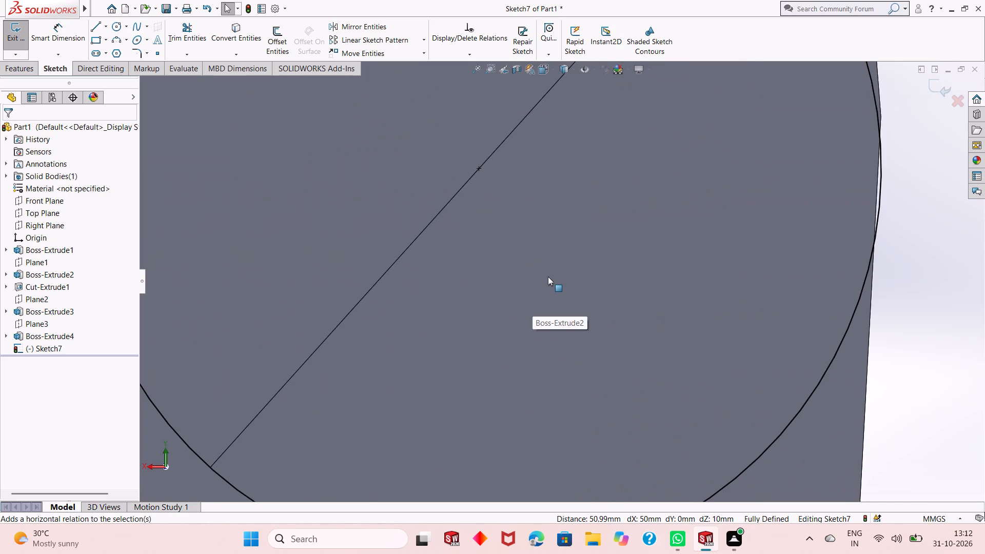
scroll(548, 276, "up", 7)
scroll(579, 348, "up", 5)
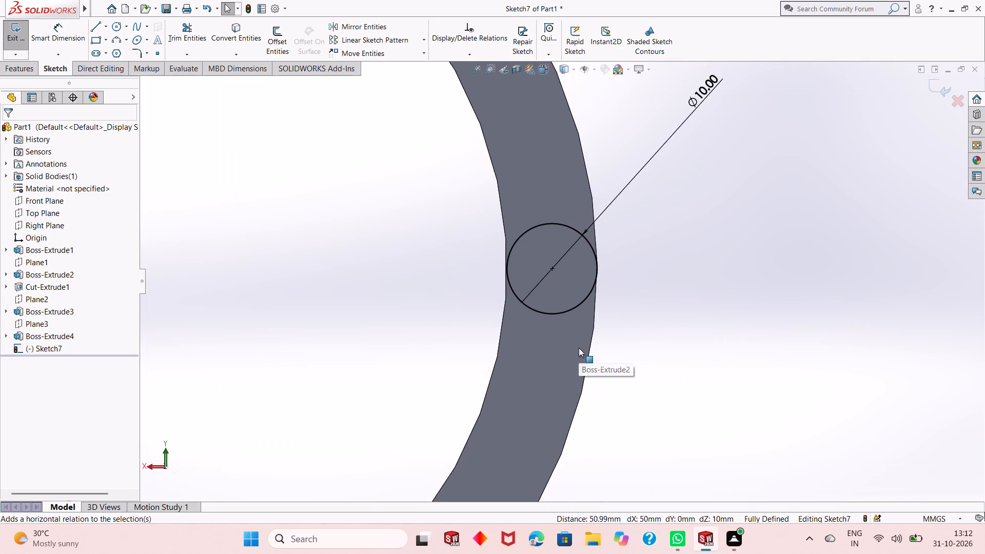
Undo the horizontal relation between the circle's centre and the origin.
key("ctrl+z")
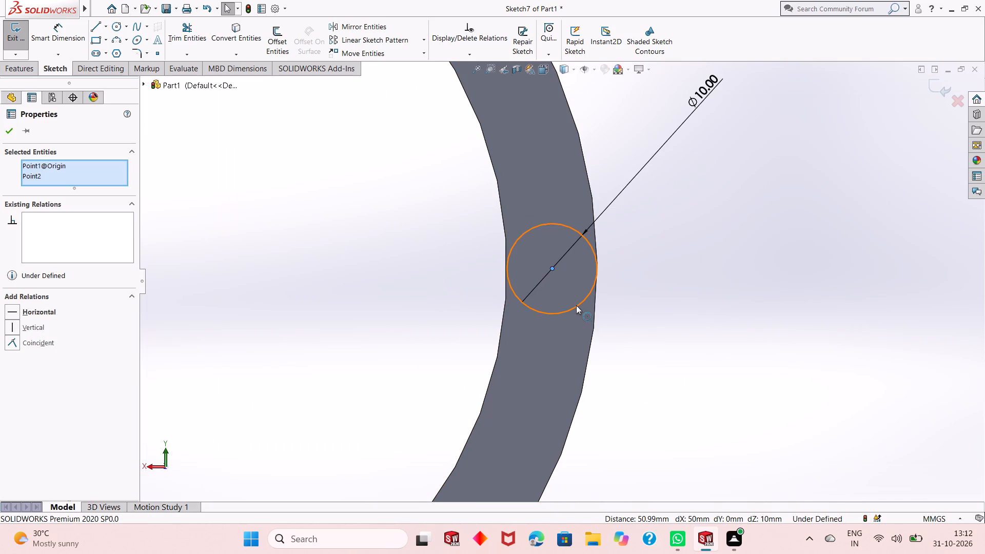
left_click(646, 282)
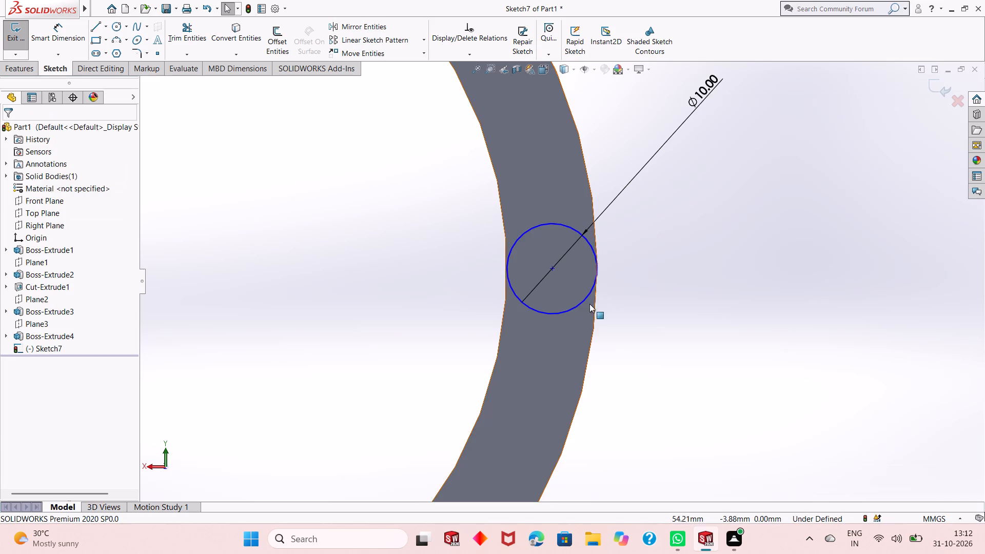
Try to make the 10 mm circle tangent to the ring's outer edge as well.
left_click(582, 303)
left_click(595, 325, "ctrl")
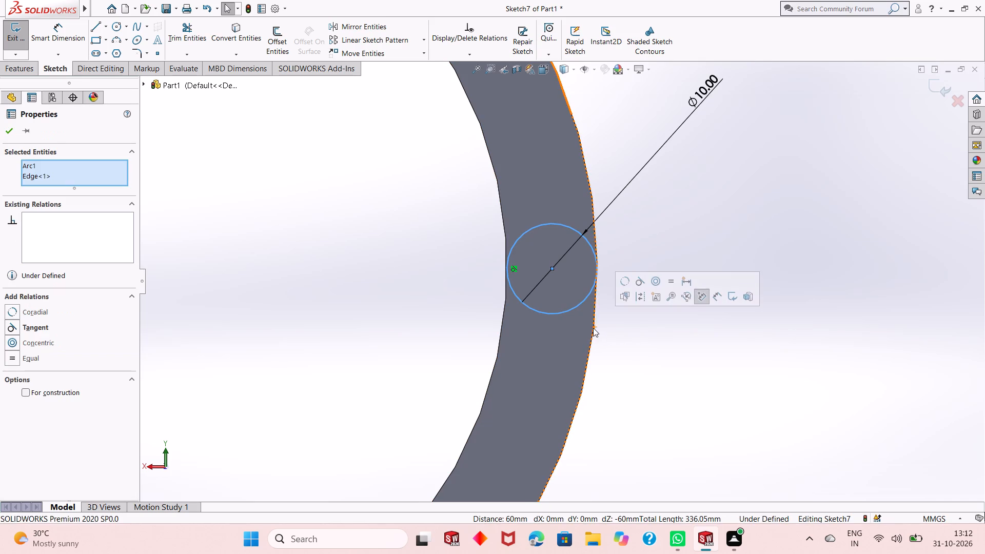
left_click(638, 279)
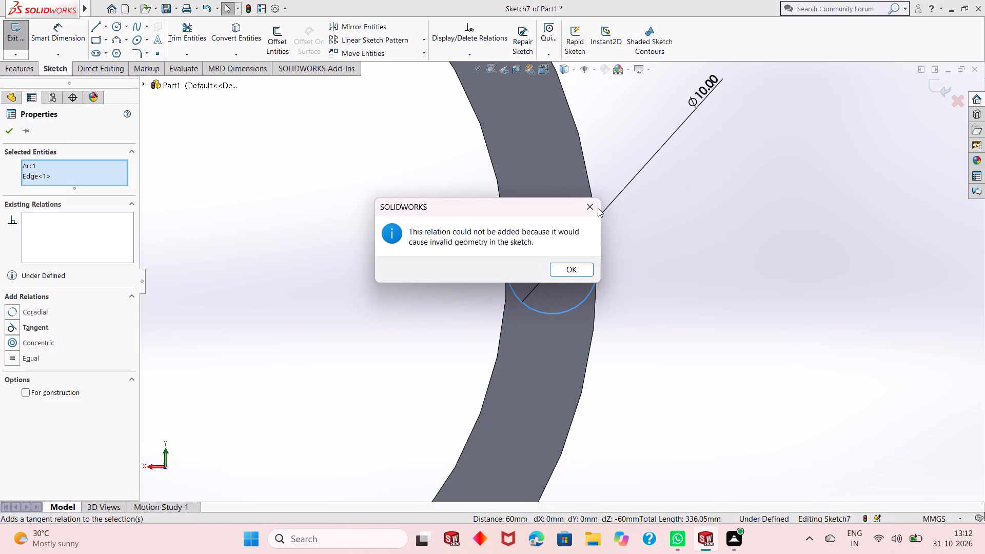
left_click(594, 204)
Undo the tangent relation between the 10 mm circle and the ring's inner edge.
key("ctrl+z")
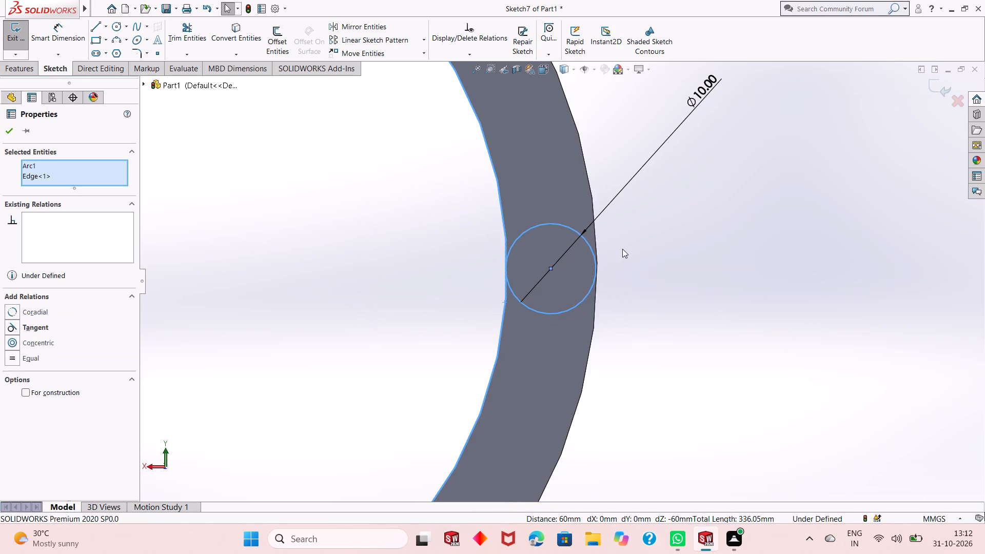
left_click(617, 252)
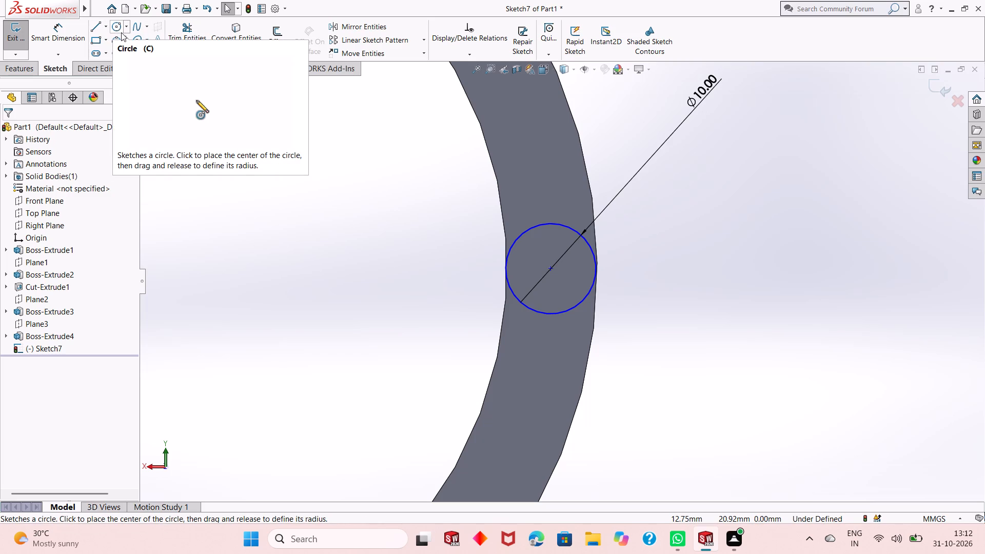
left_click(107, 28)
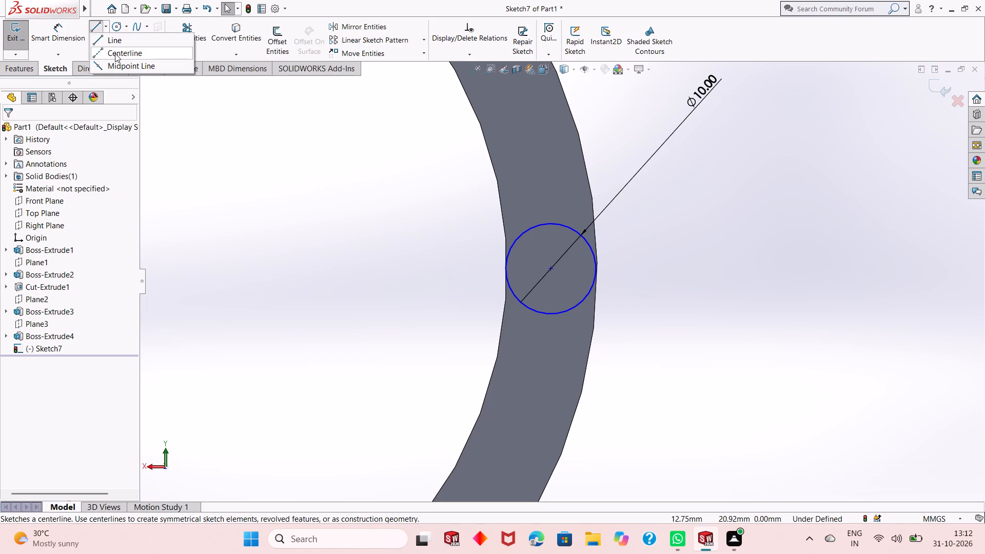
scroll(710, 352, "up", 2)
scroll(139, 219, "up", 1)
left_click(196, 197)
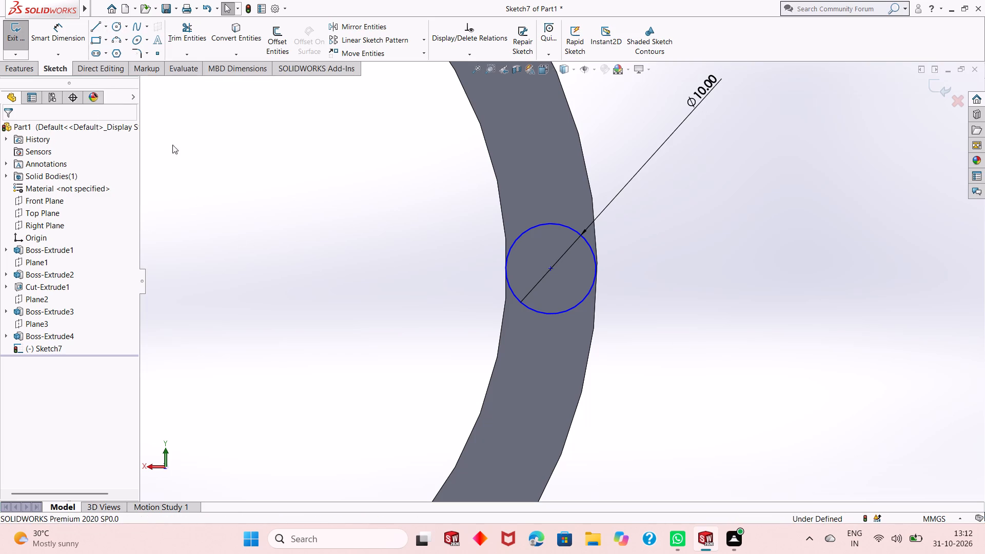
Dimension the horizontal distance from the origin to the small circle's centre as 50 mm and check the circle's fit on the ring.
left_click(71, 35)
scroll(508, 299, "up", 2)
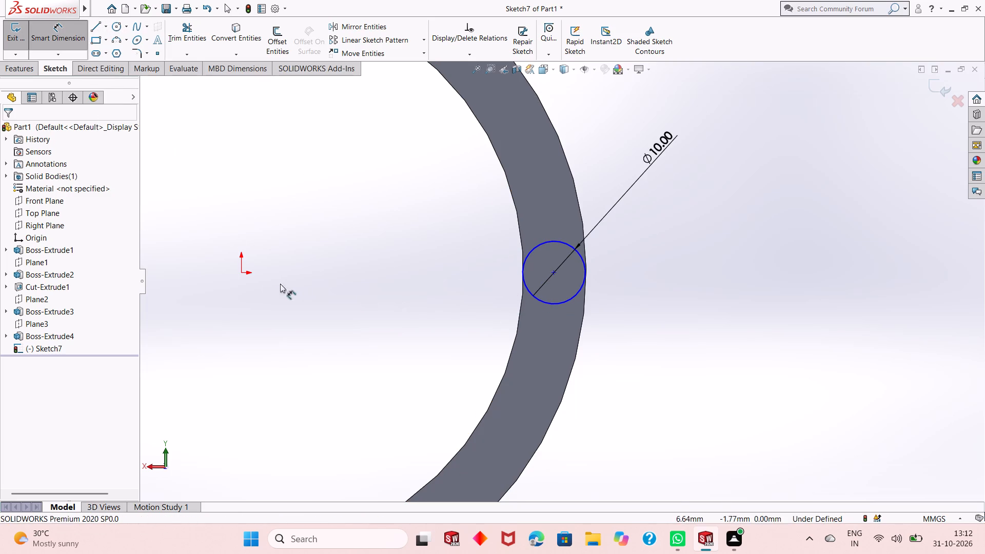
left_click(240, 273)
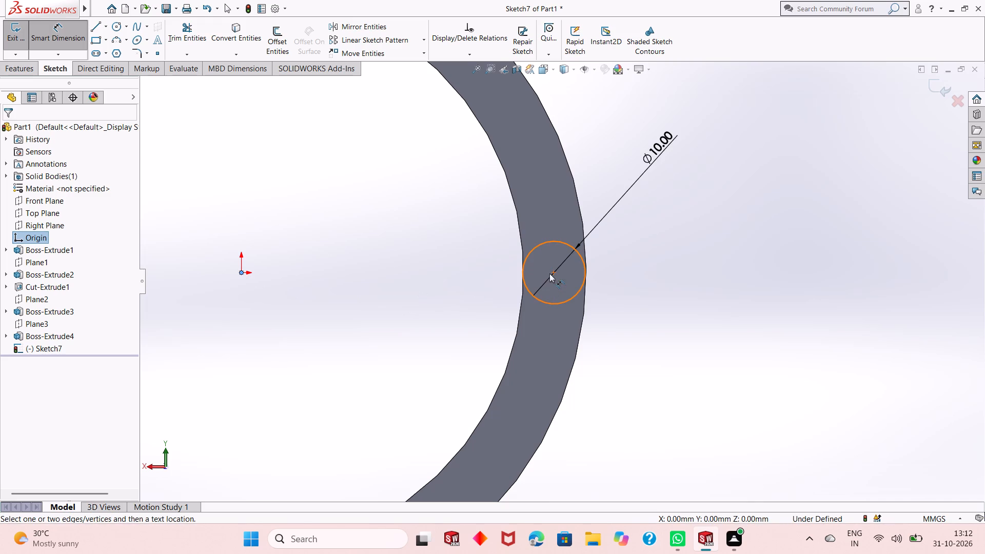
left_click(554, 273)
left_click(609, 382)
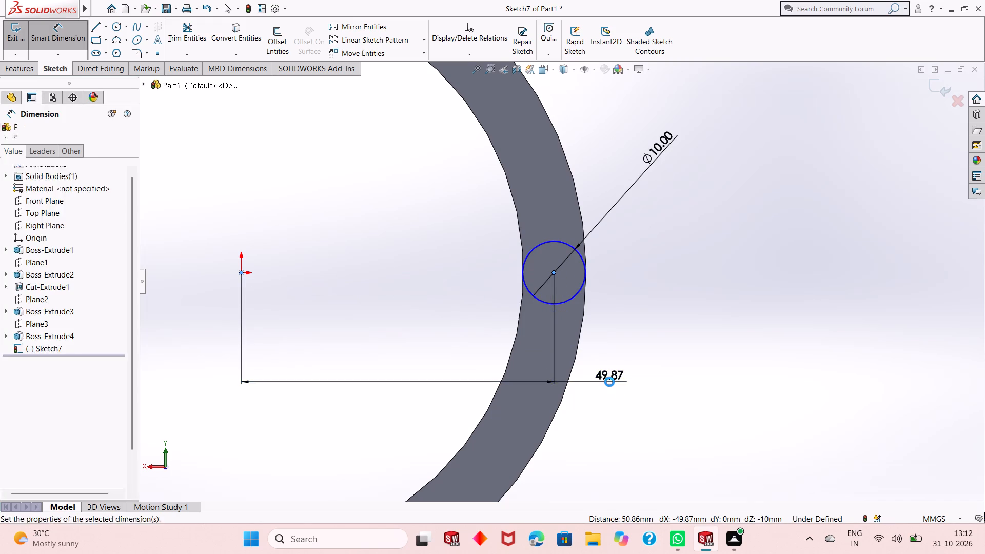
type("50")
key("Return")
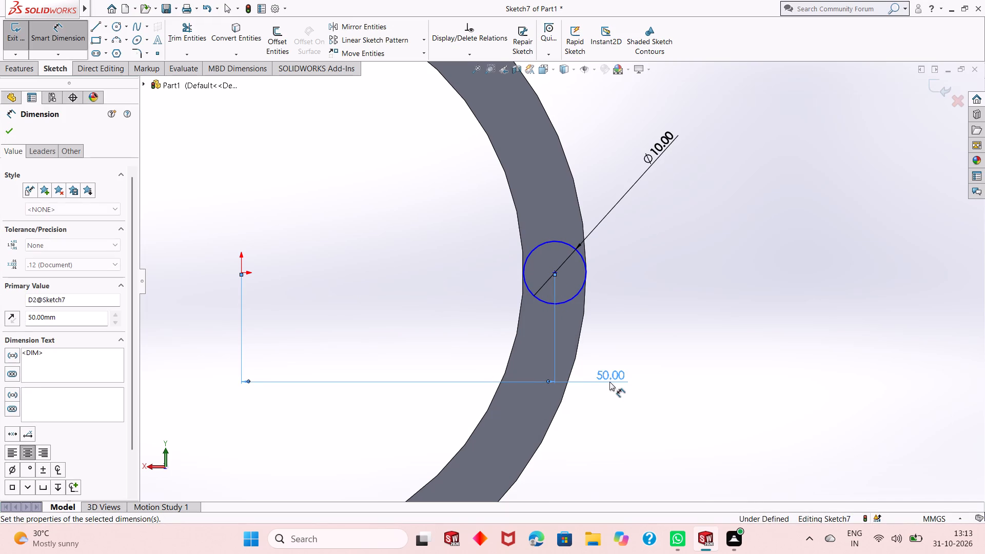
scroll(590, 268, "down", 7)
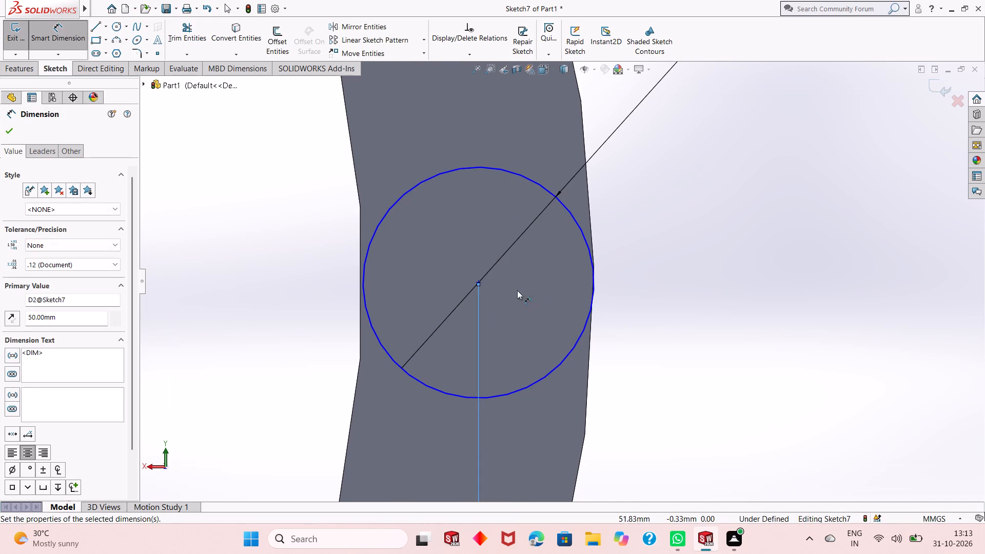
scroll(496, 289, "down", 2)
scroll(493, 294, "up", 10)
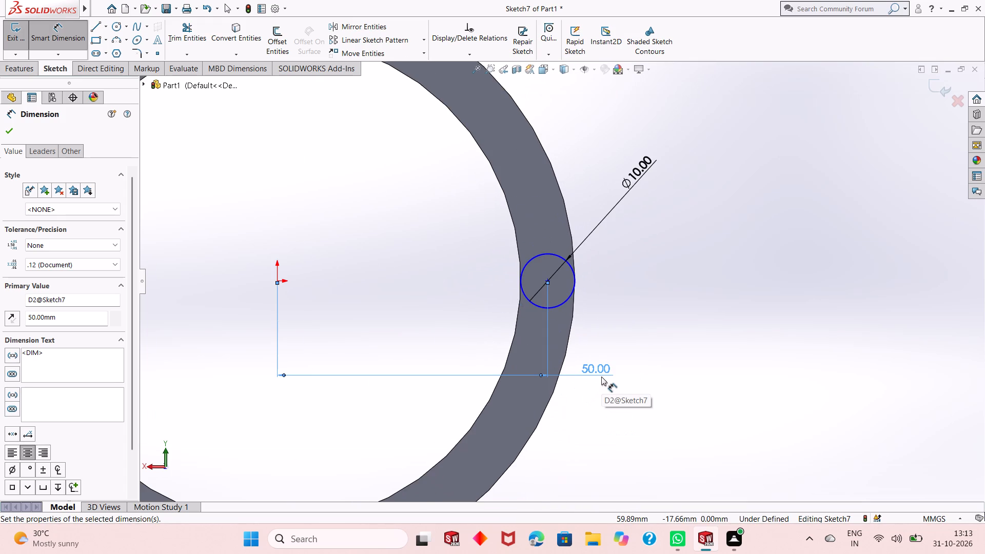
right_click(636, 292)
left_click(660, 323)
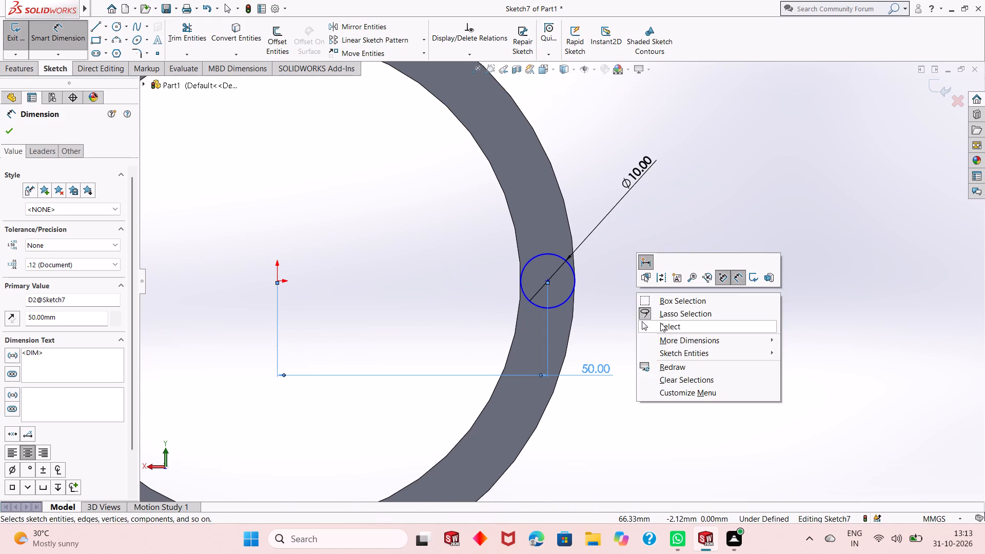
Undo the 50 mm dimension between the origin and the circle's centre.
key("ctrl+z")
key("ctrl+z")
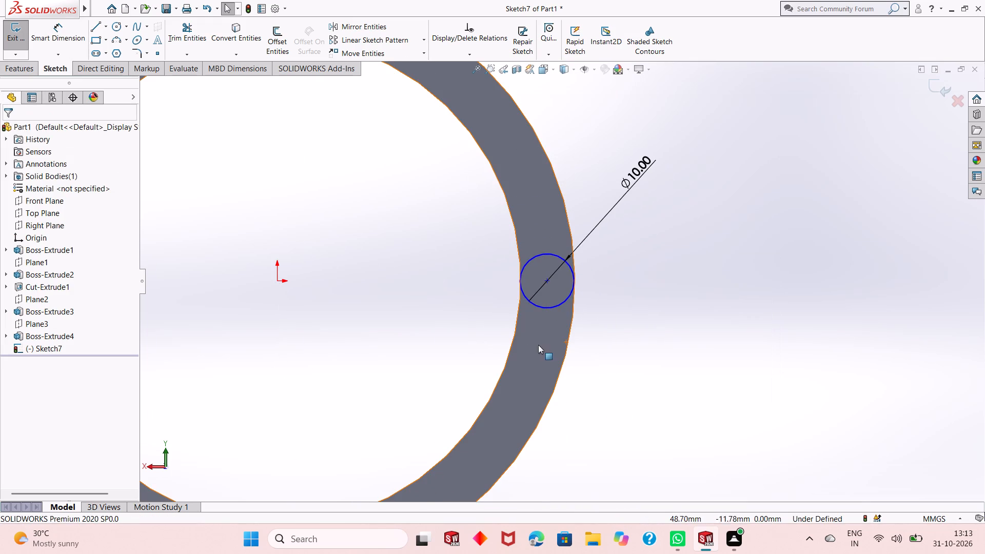
Make the 10 mm circle tangent to the ring's outer edge.
left_click(542, 308)
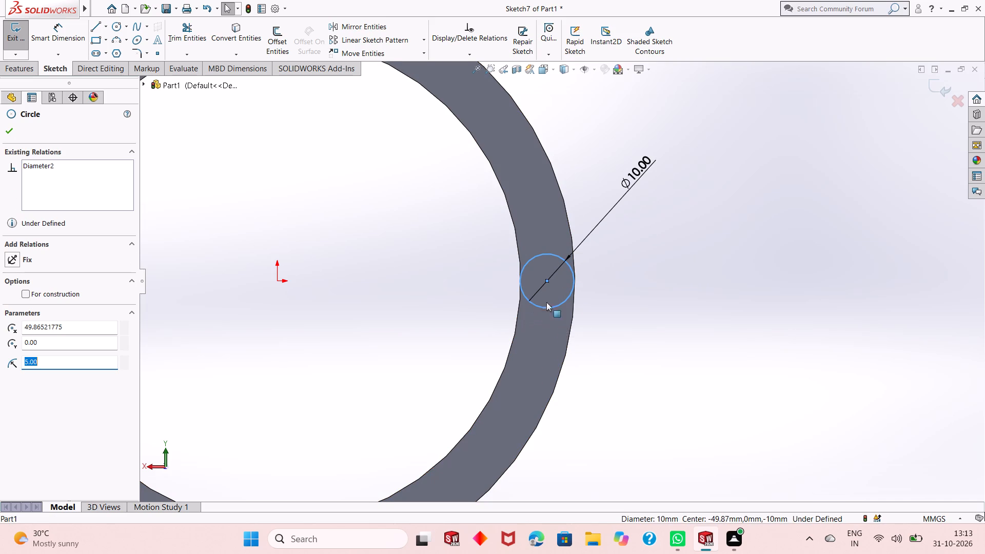
left_click(575, 306, "ctrl")
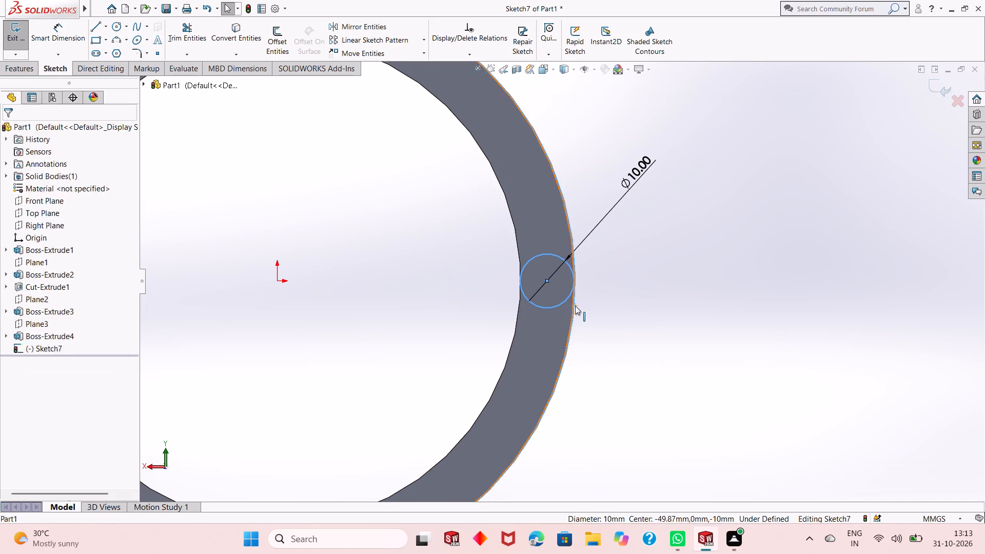
left_click(622, 260)
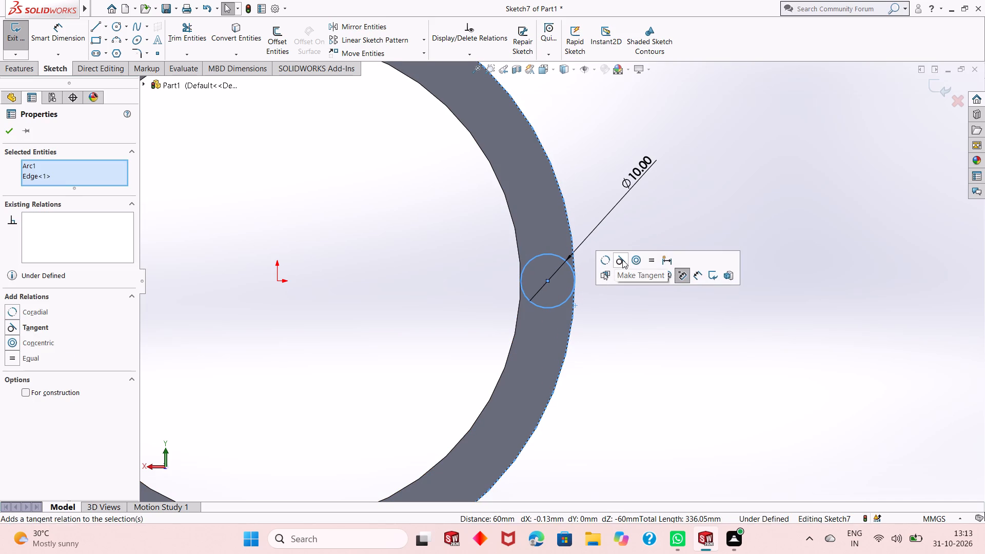
left_click(10, 134)
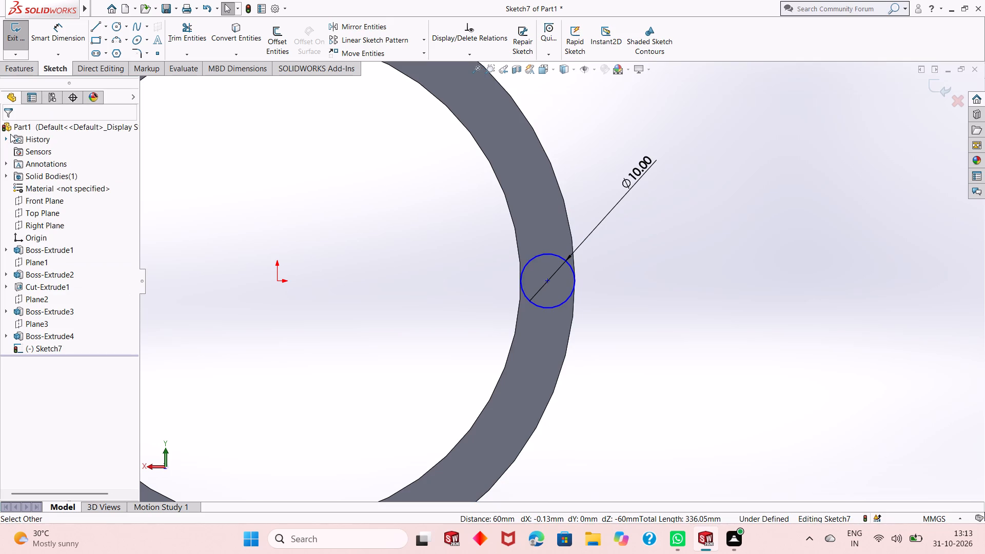
scroll(560, 284, "down", 7)
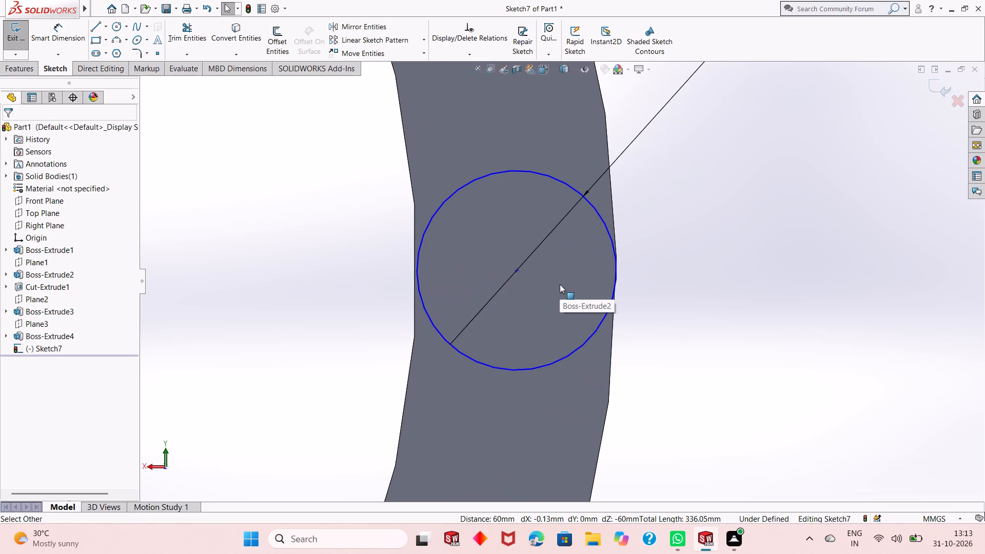
Add a horizontal relation between the origin and the 10 mm circle's centre.
scroll(560, 284, "down", 4)
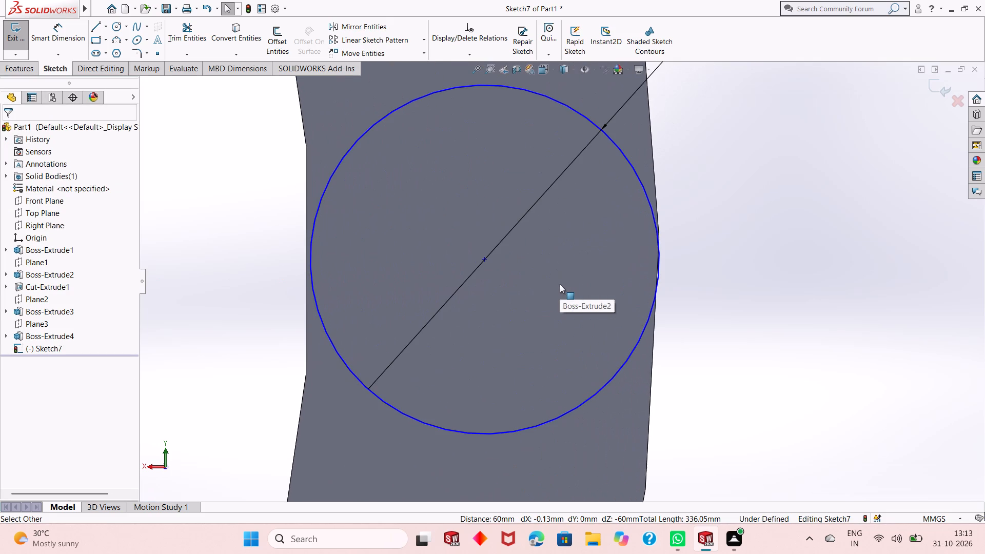
scroll(560, 284, "up", 13)
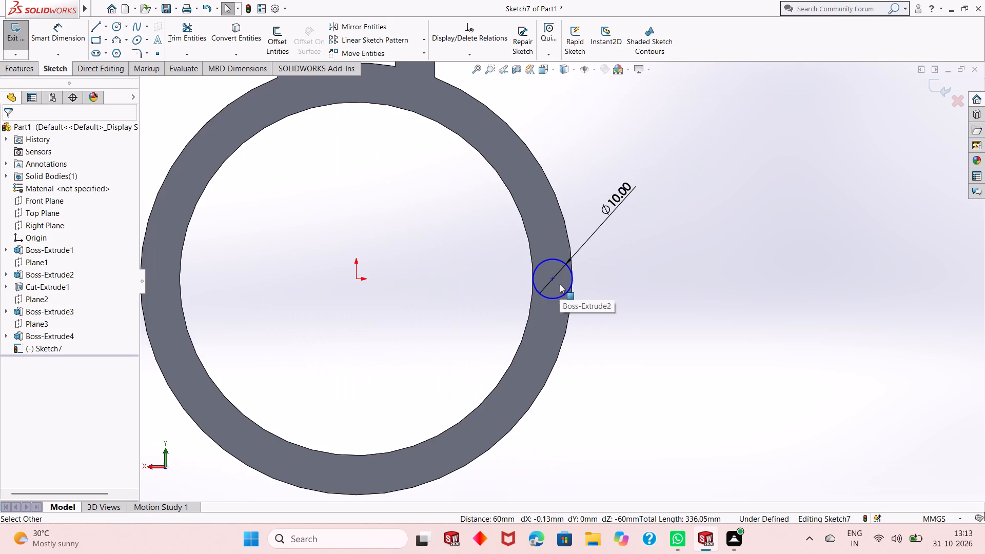
scroll(397, 280, "down", 3)
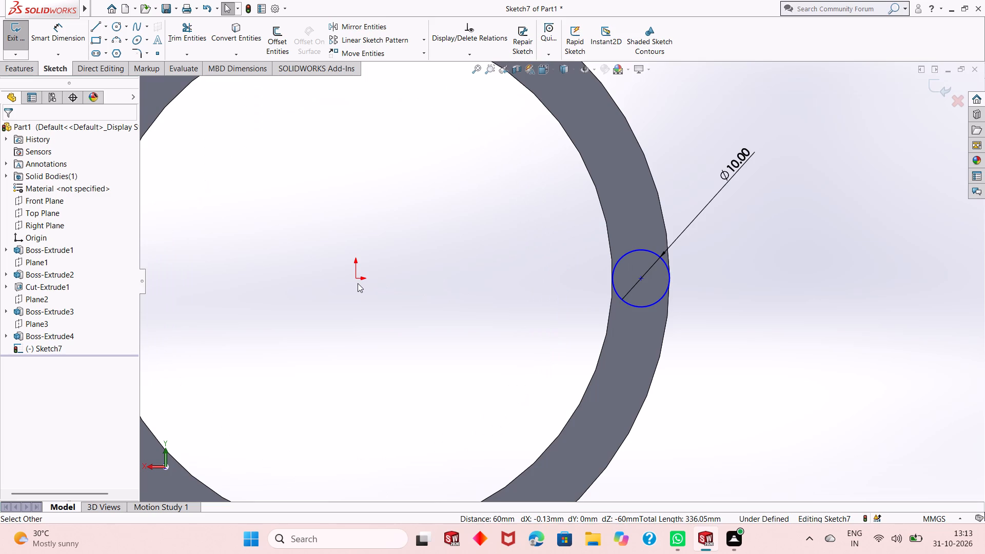
left_click(355, 279)
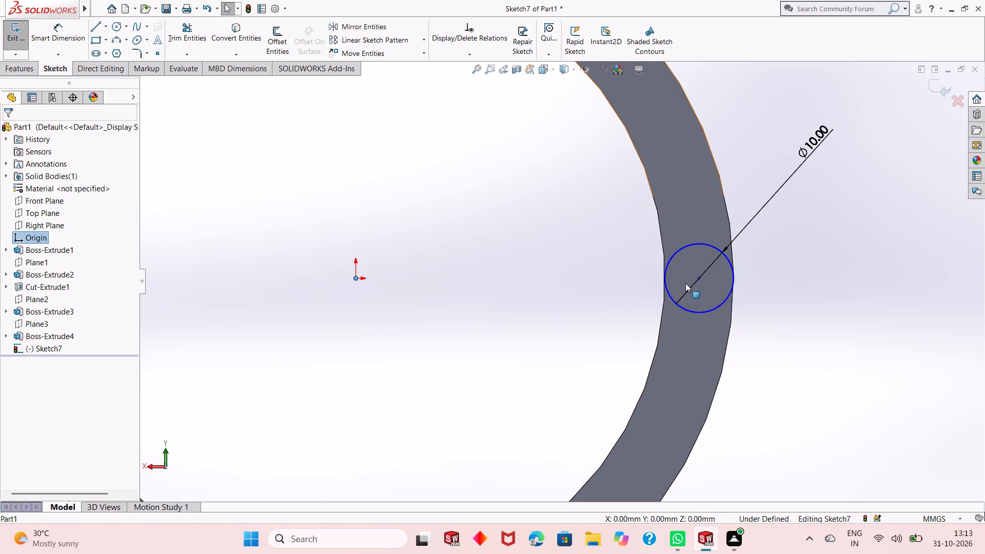
left_click(698, 279, "ctrl")
left_click(732, 233)
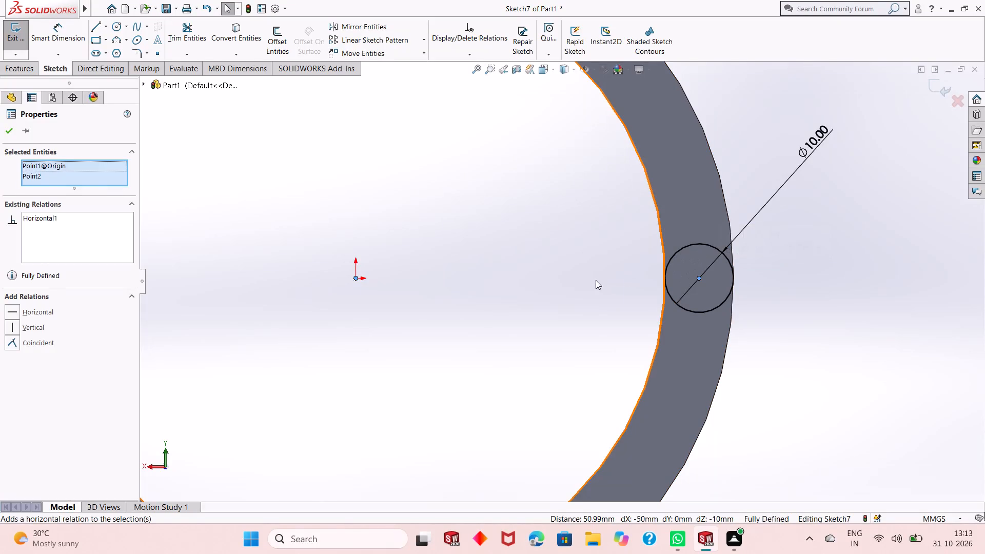
left_click(563, 263)
Circular-pattern the 10 mm circle around the origin with 6 equally spaced instances over 360 degrees.
scroll(563, 263, "up", 3)
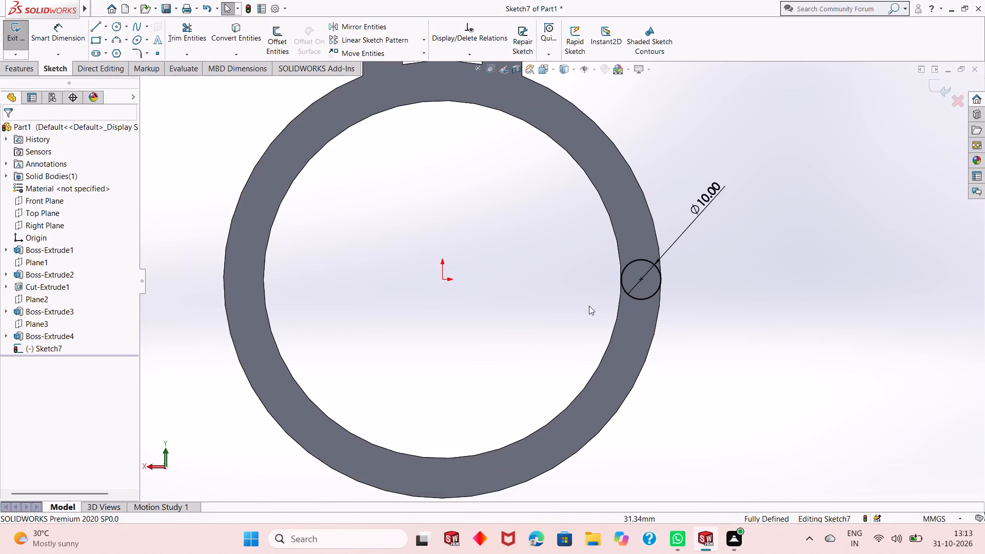
left_click(635, 300)
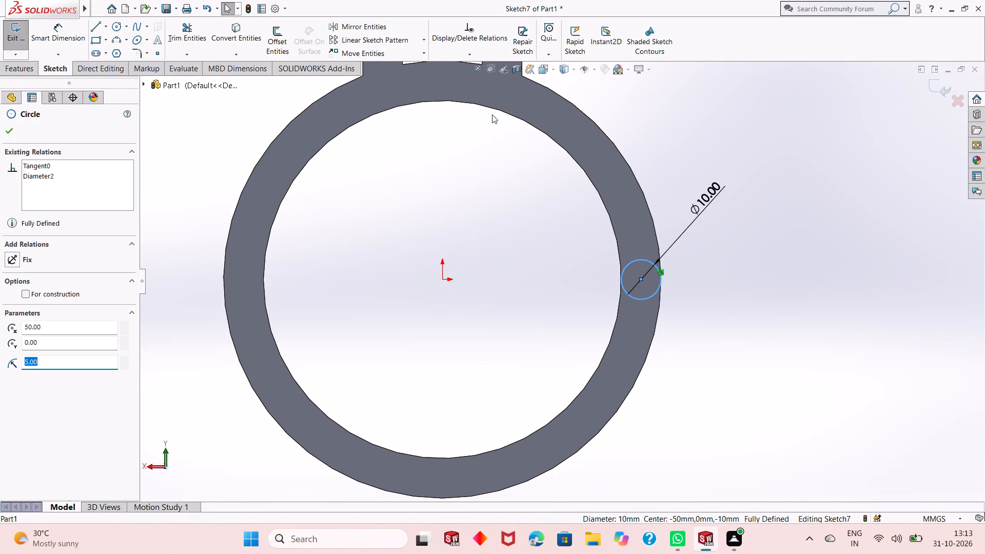
left_click(426, 37)
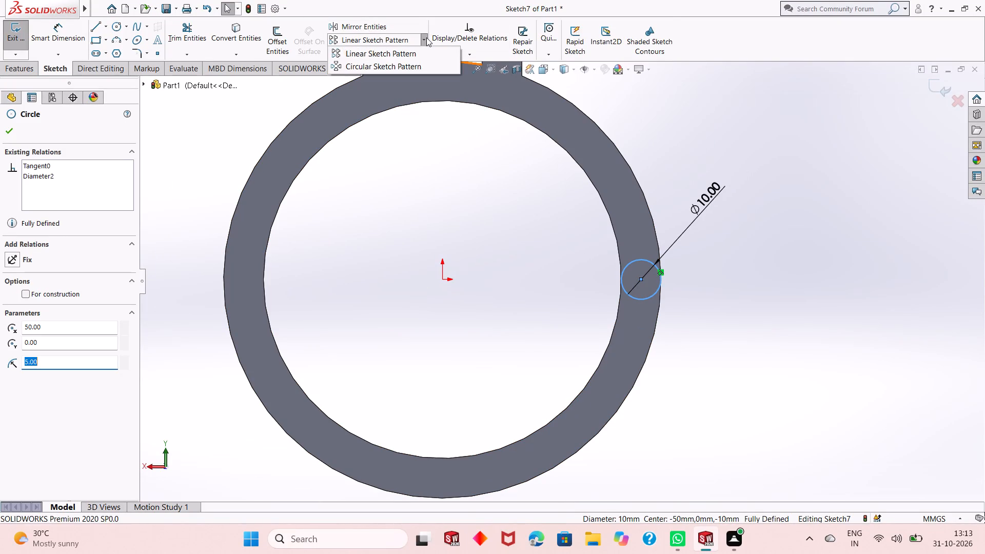
left_click(419, 64)
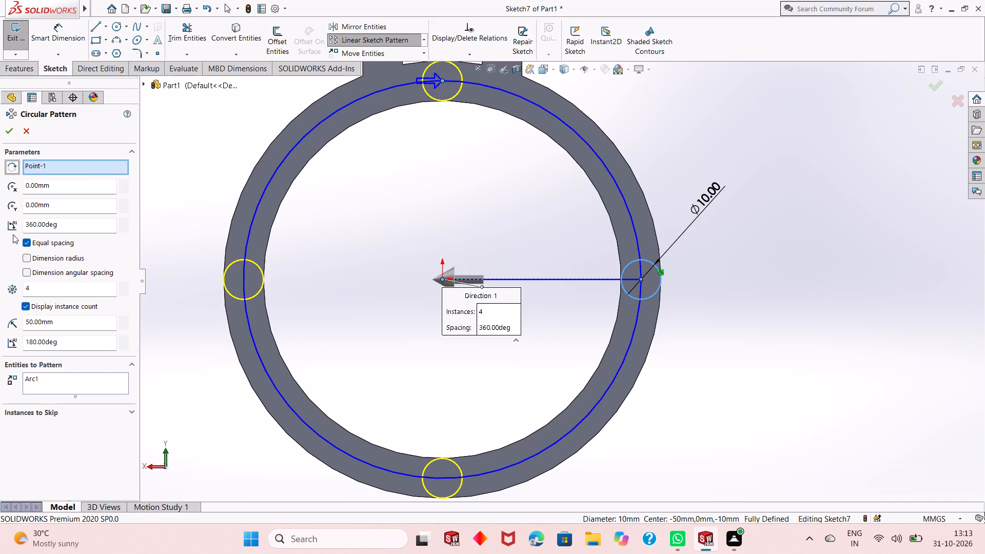
double_click(54, 290)
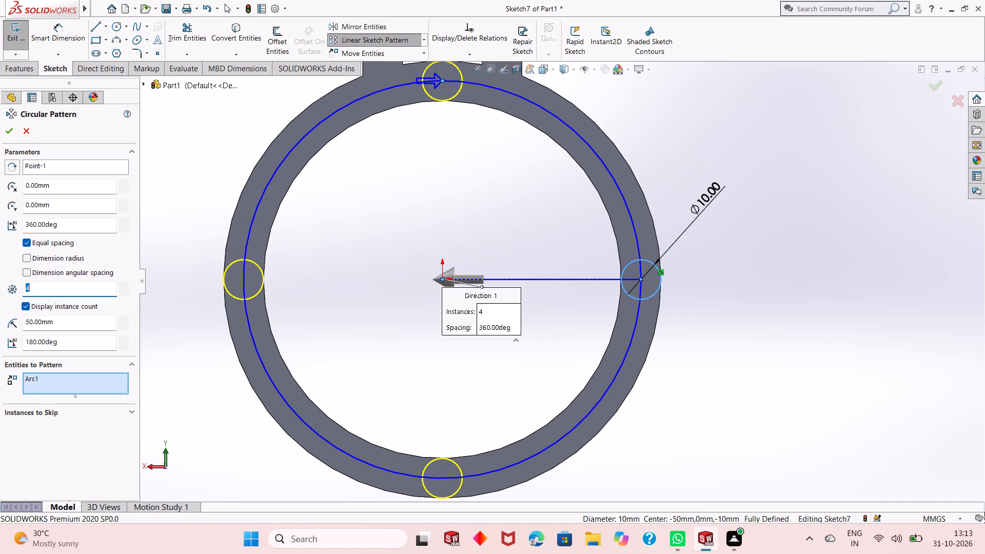
key("6")
key("Return")
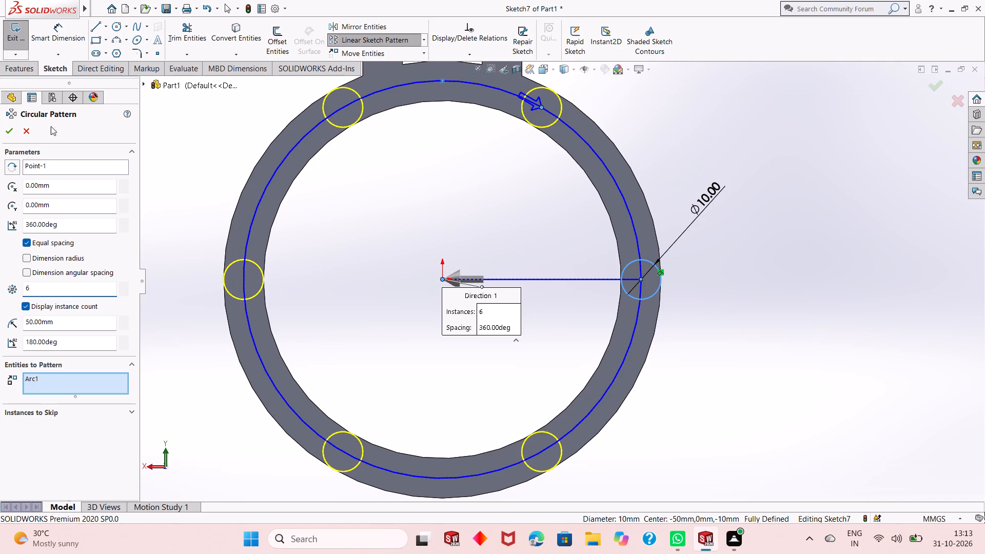
left_click(6, 131)
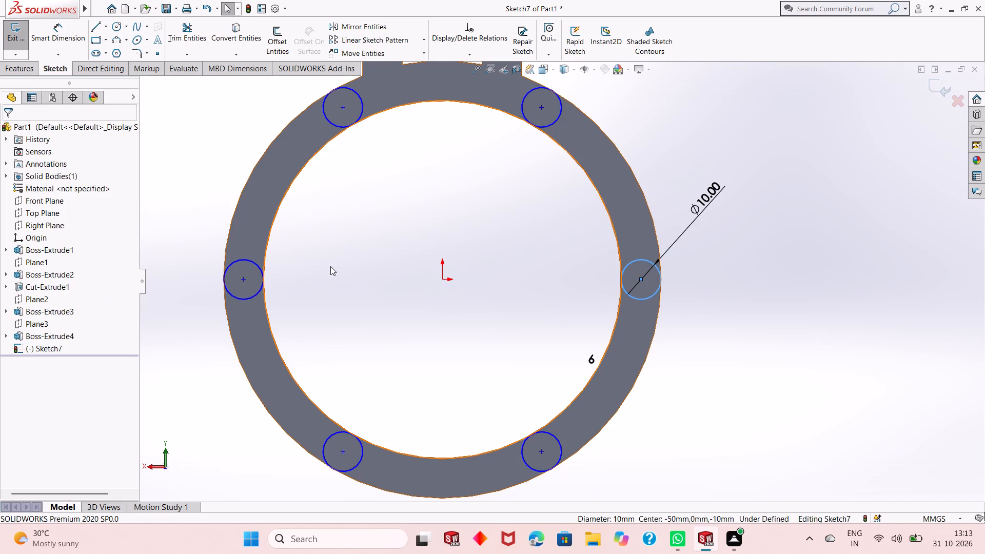
Make the patterned circle directly opposite the original circle tangent to the ring's outer edge.
left_click(249, 300)
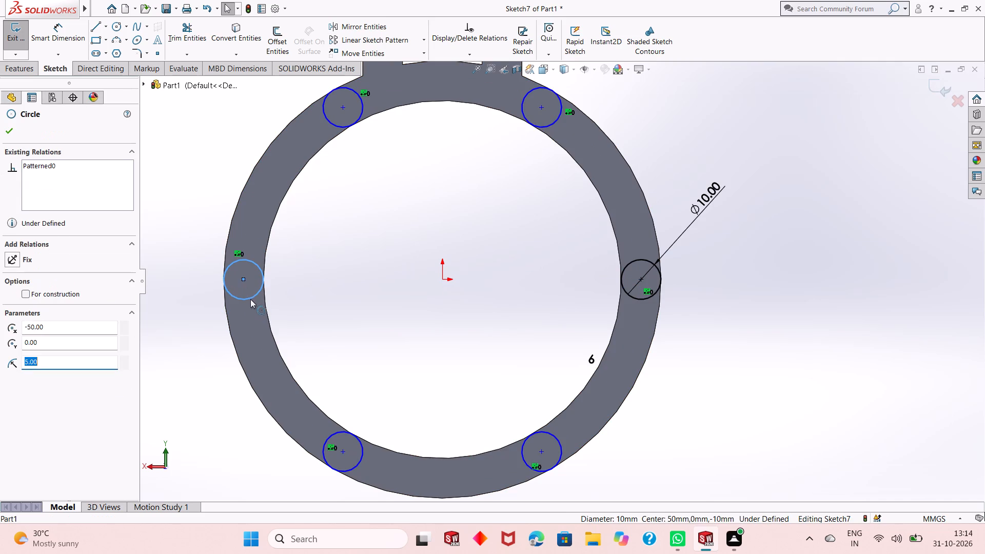
left_click(230, 326, "ctrl")
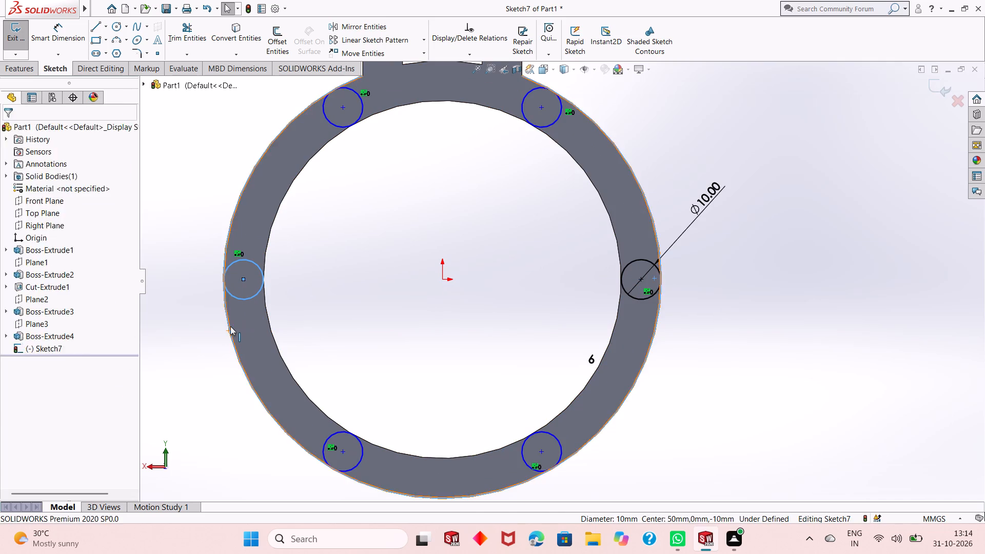
left_click(276, 278)
left_click_drag(212, 366, 211, 370)
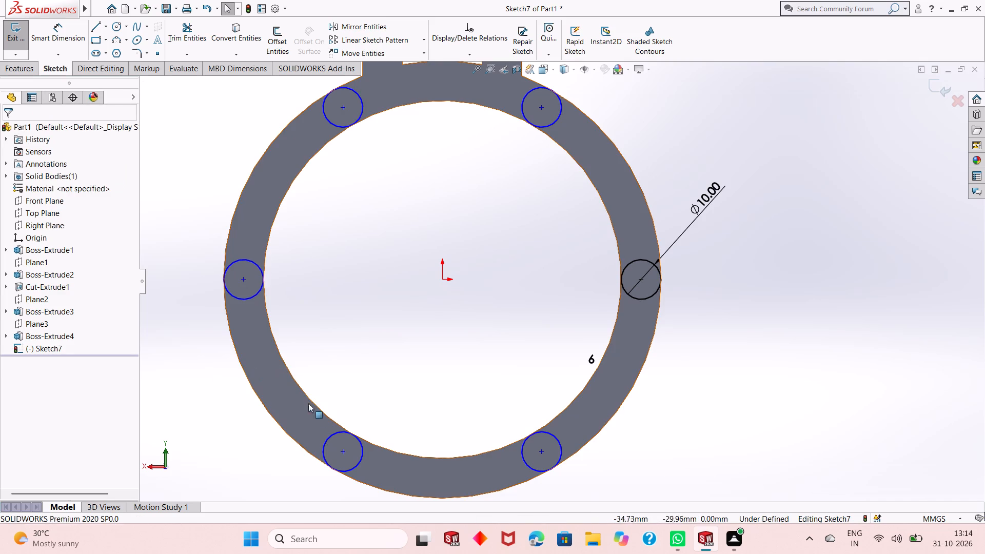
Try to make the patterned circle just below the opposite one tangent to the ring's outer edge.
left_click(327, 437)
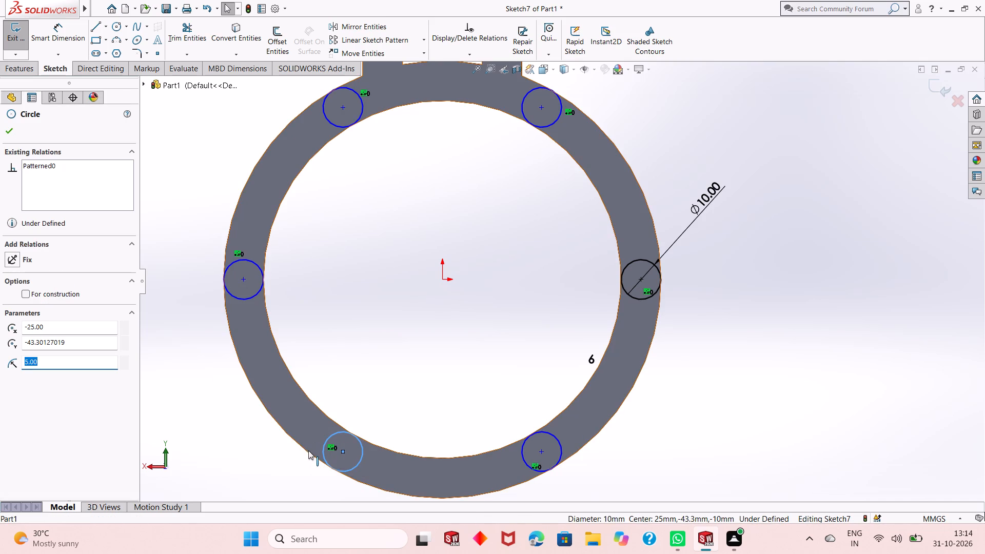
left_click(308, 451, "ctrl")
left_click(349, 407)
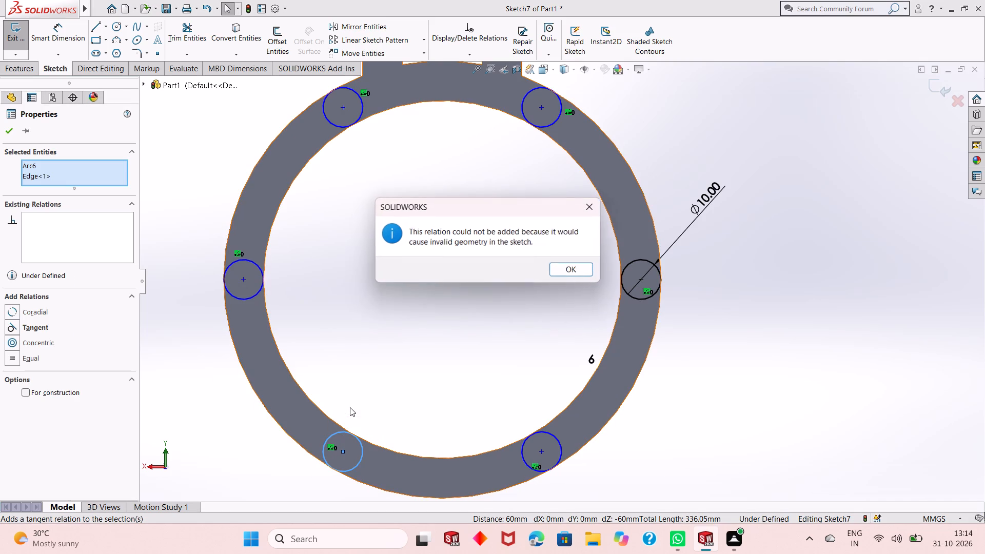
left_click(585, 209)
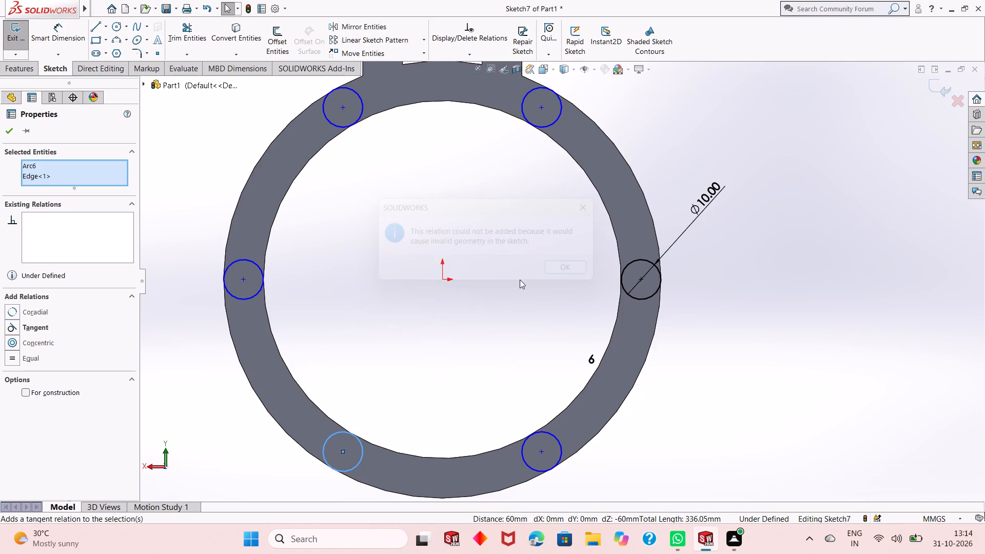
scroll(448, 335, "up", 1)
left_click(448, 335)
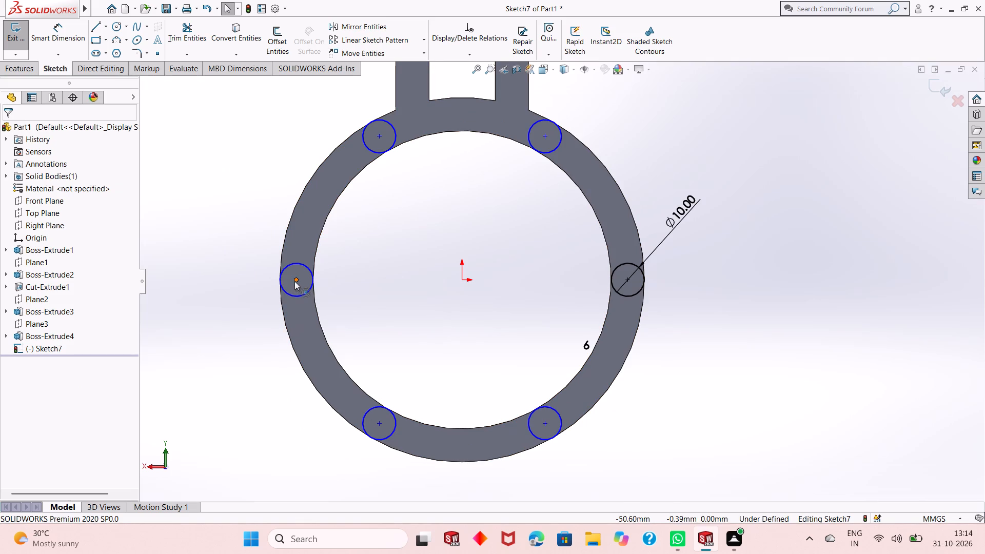
Add a horizontal relation between the origin and the centre of the patterned circle opposite the original.
left_click(294, 281)
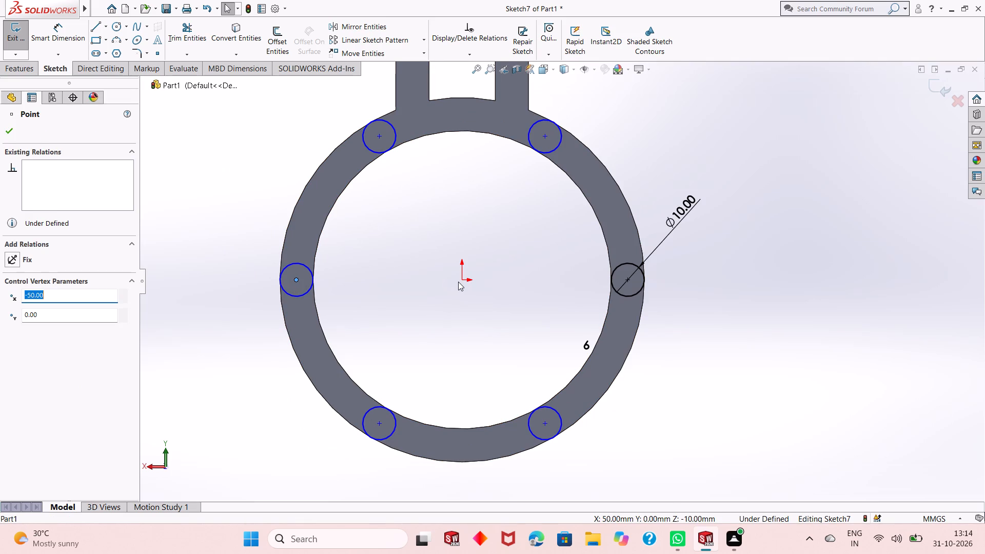
left_click(460, 281, "ctrl")
left_click(491, 232)
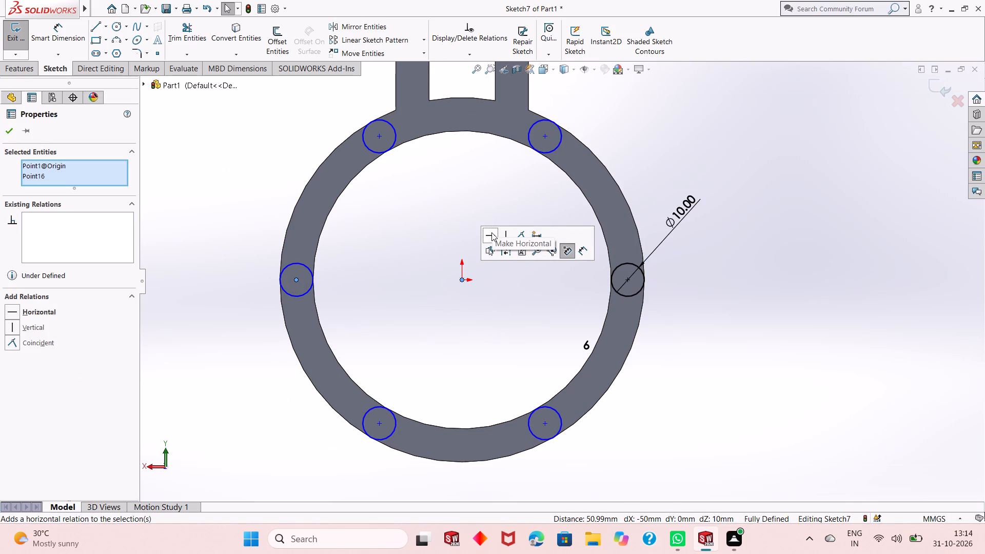
left_click(212, 213)
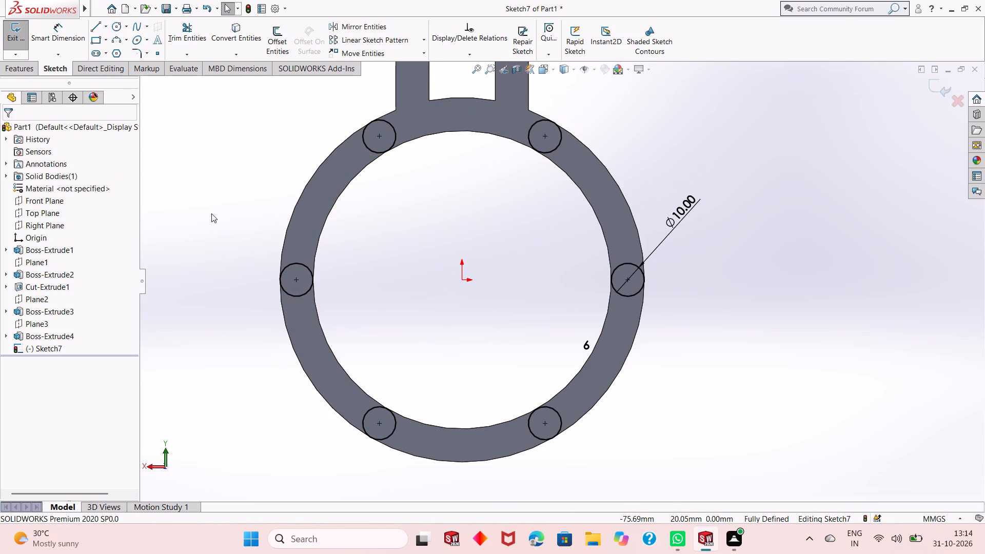
Set up a blind boss extrude of the six circles toward the other ring with a depth of 50 mm.
scroll(283, 230, "up", 1)
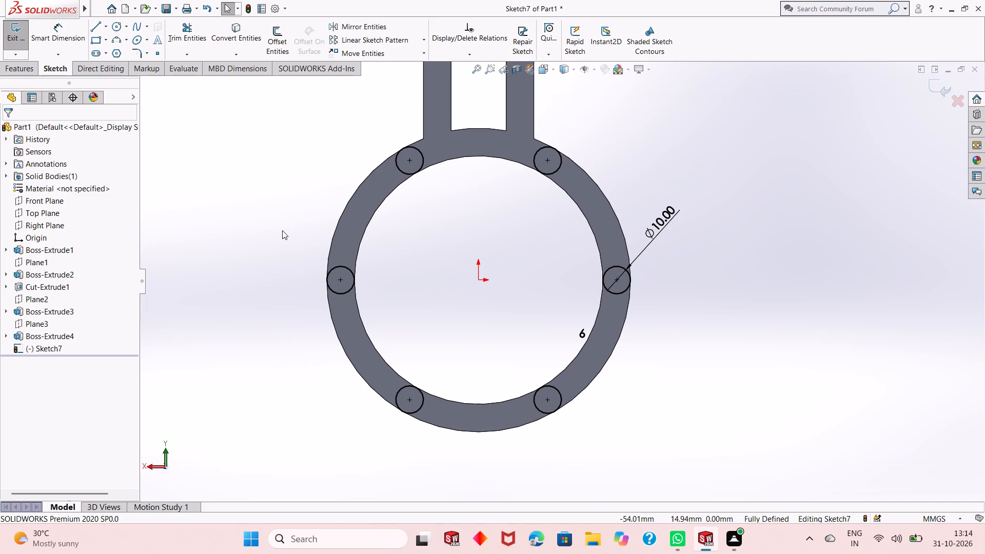
left_click(13, 66)
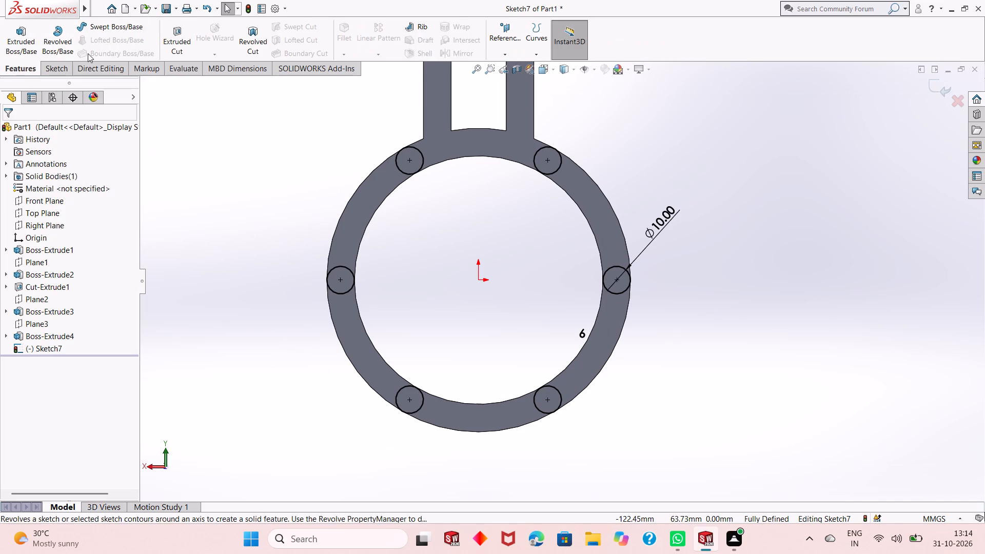
left_click(28, 44)
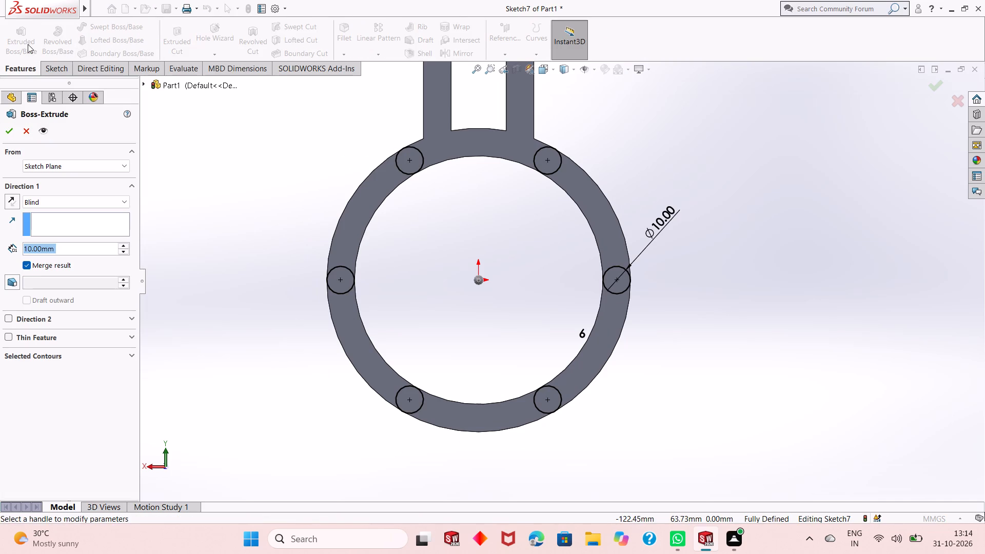
middle_click_drag(438, 285, 441, 285)
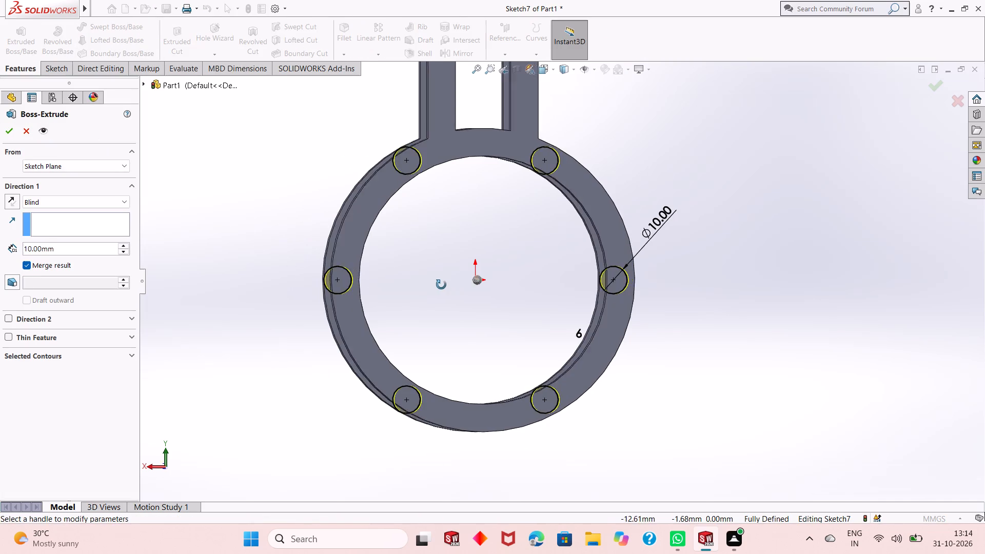
middle_click_drag(441, 285, 359, 323)
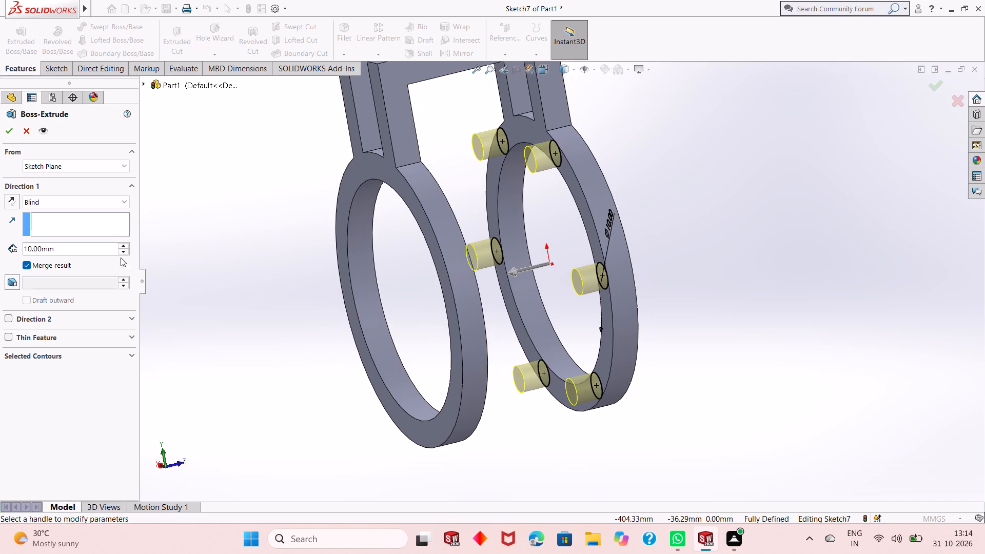
double_click(56, 245)
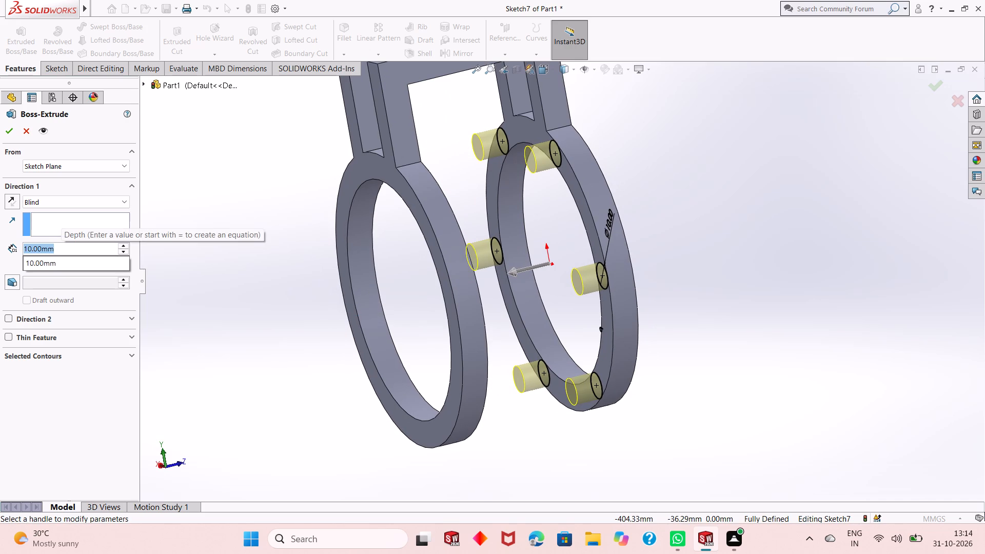
type("50")
key("Return")
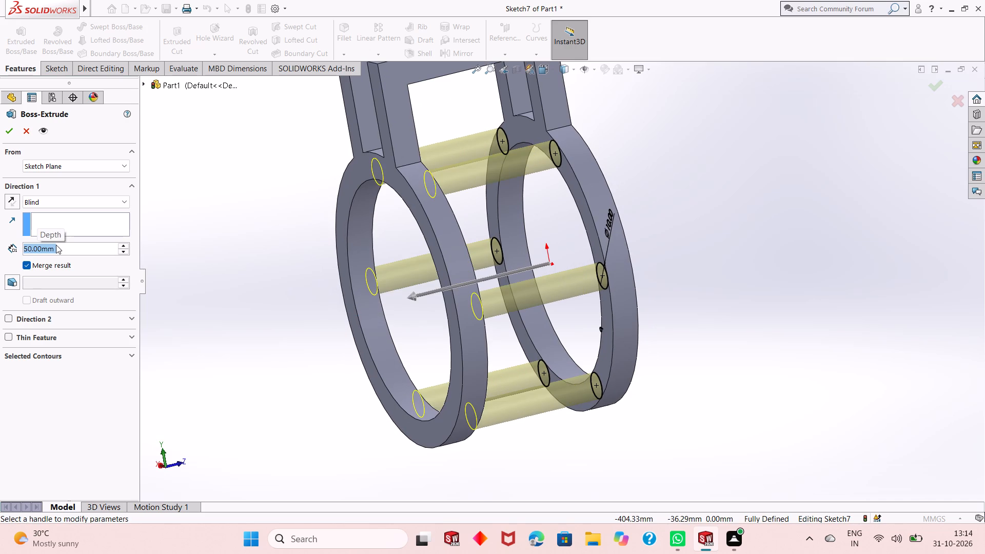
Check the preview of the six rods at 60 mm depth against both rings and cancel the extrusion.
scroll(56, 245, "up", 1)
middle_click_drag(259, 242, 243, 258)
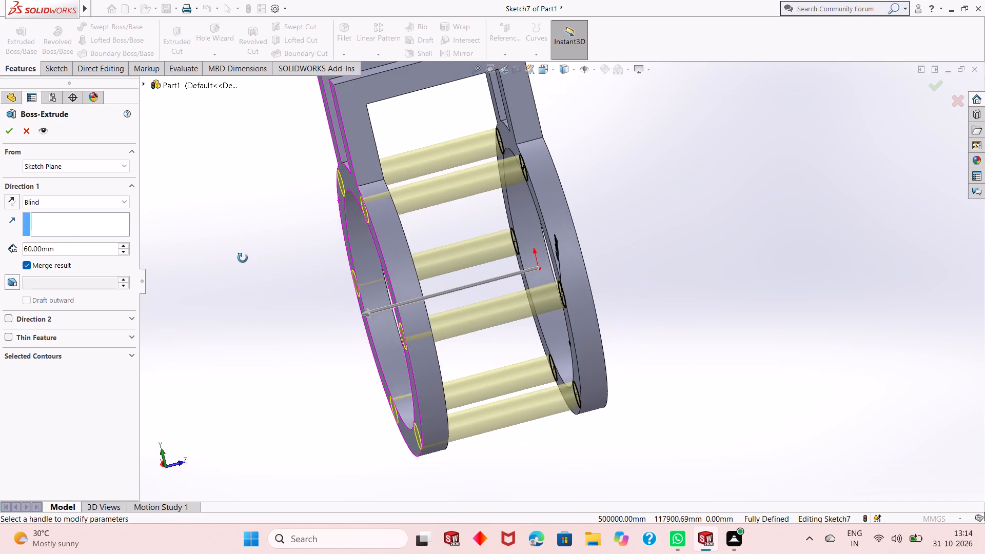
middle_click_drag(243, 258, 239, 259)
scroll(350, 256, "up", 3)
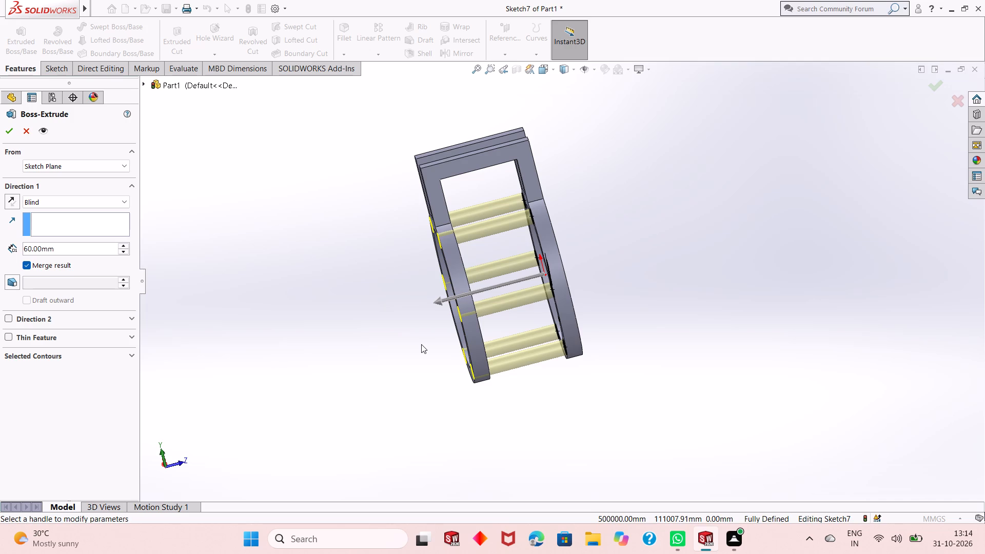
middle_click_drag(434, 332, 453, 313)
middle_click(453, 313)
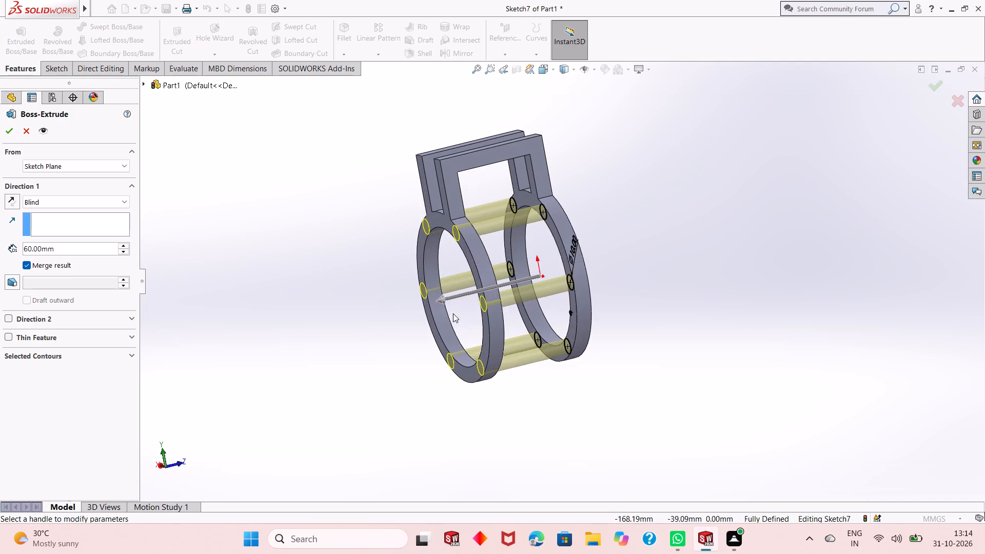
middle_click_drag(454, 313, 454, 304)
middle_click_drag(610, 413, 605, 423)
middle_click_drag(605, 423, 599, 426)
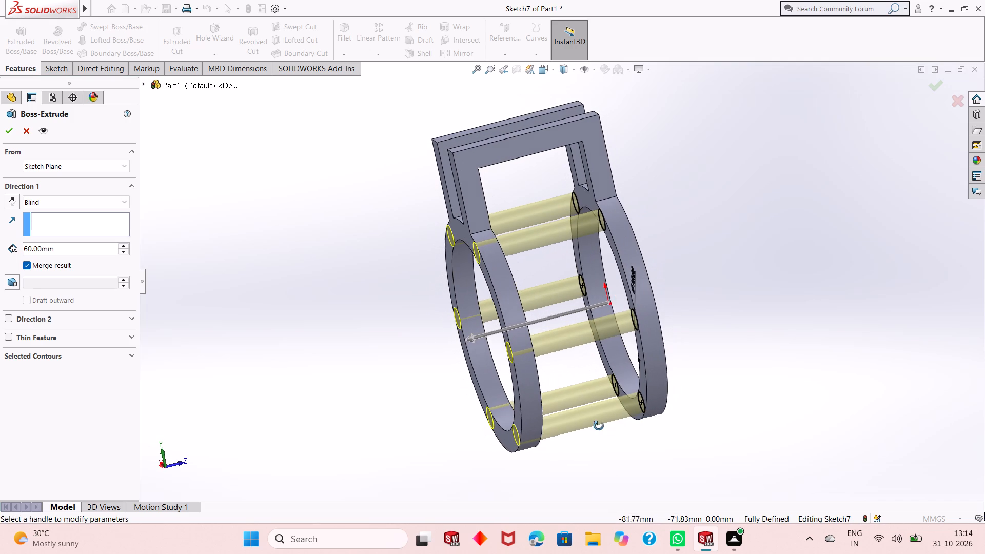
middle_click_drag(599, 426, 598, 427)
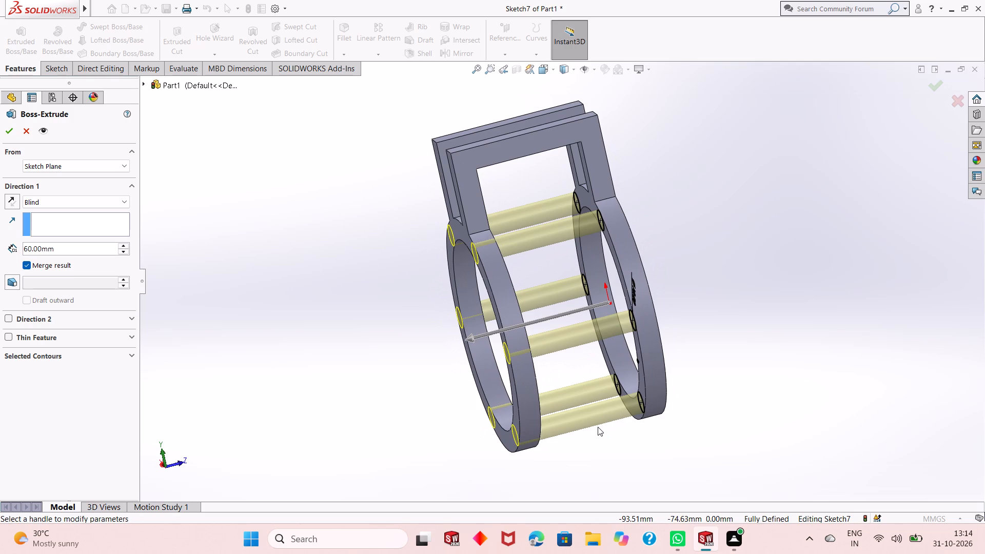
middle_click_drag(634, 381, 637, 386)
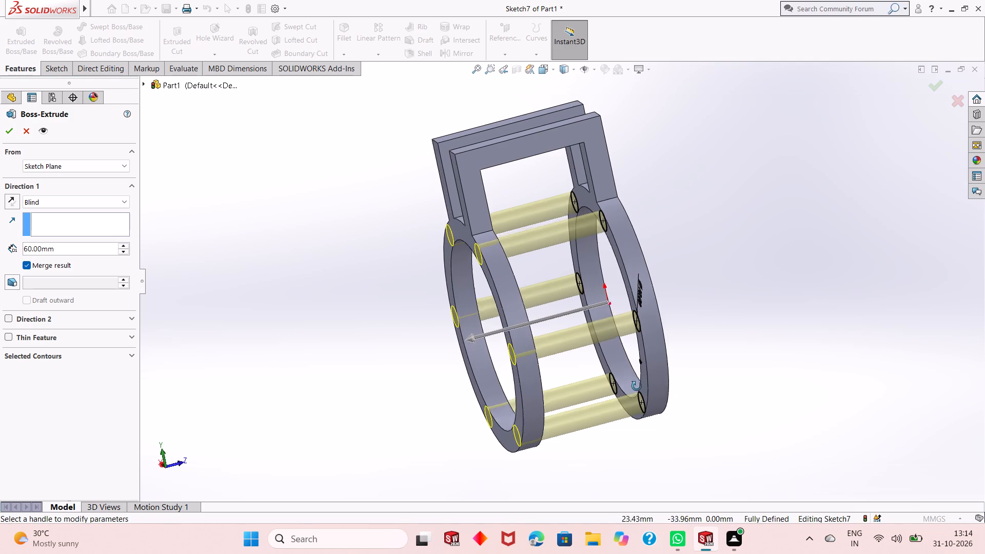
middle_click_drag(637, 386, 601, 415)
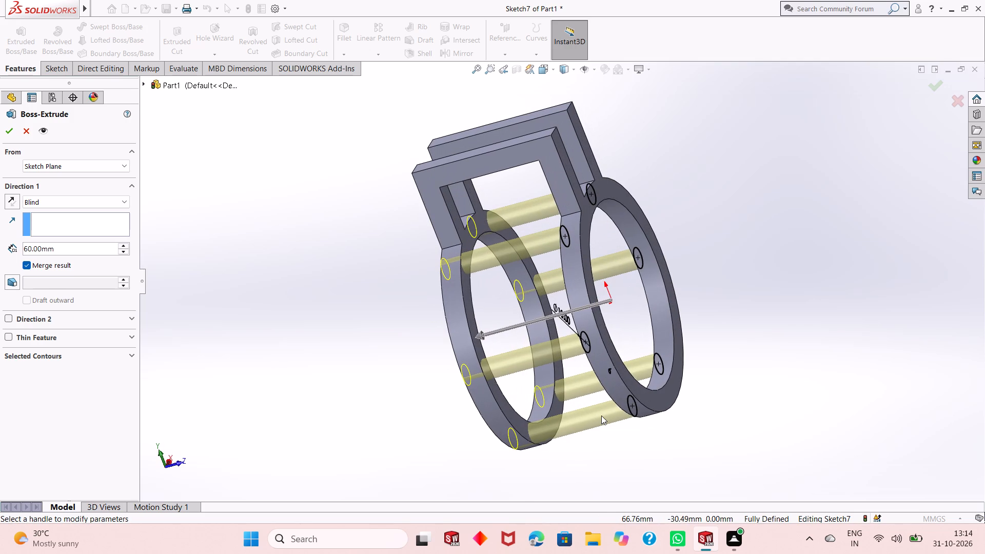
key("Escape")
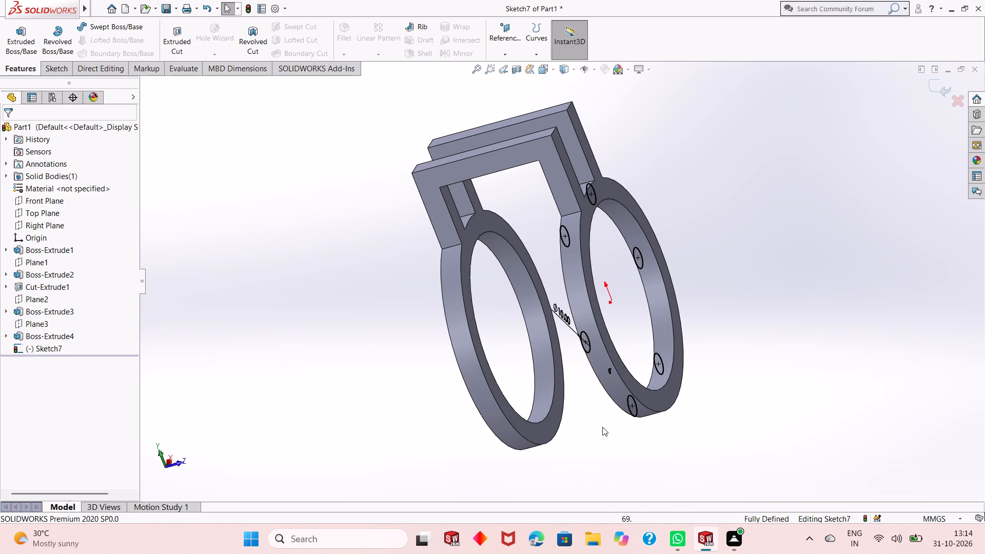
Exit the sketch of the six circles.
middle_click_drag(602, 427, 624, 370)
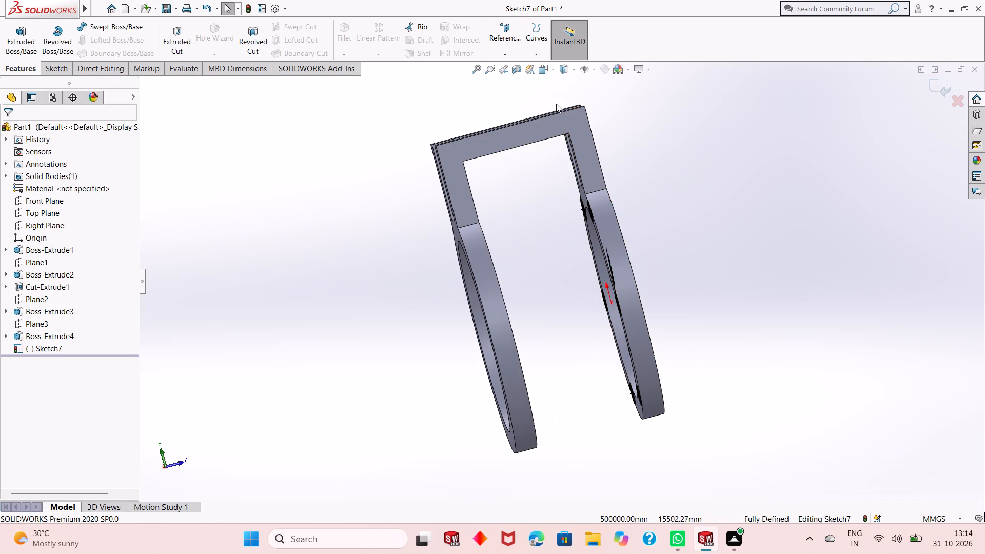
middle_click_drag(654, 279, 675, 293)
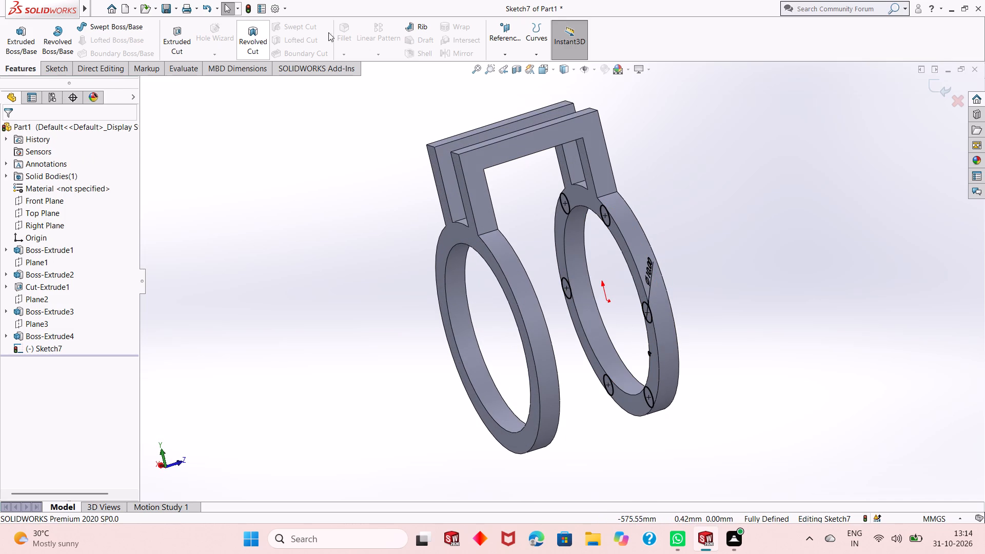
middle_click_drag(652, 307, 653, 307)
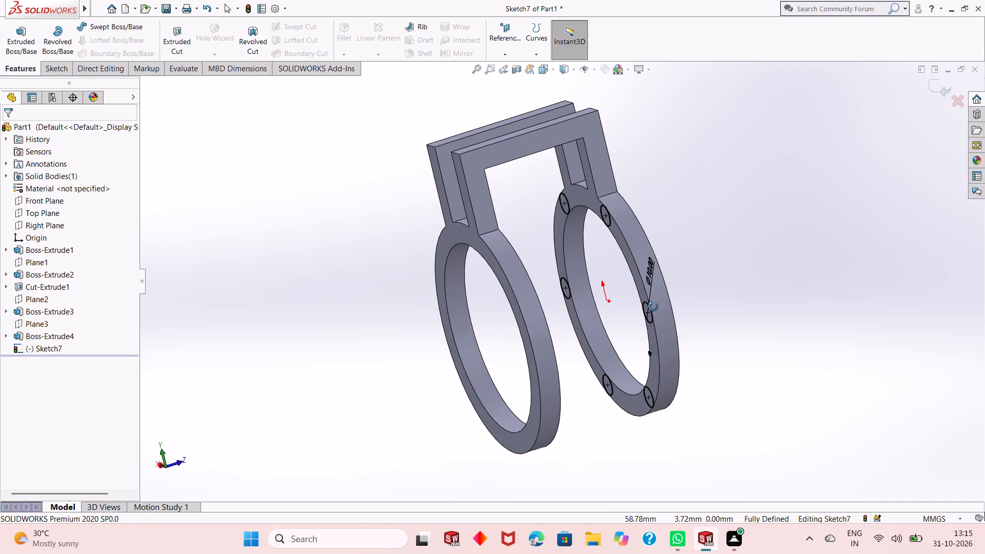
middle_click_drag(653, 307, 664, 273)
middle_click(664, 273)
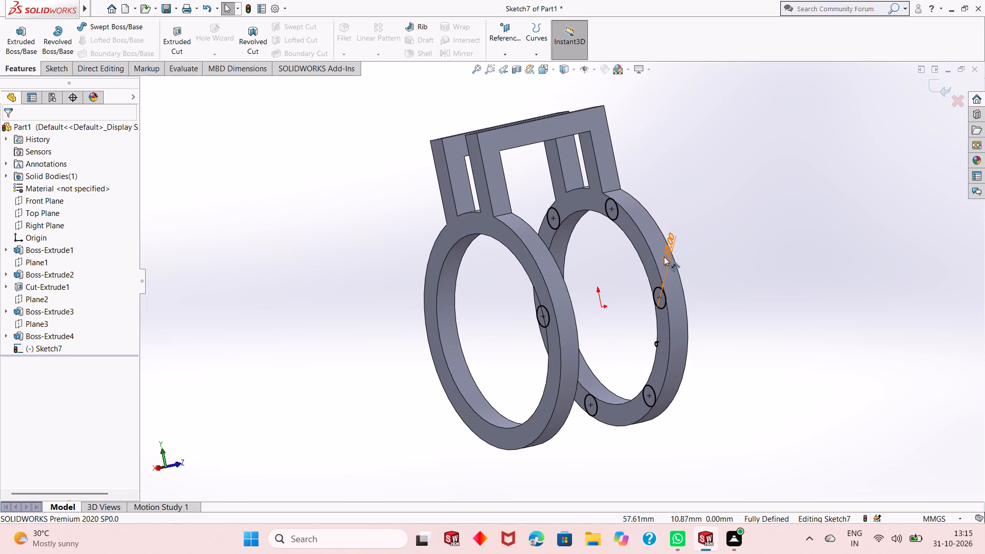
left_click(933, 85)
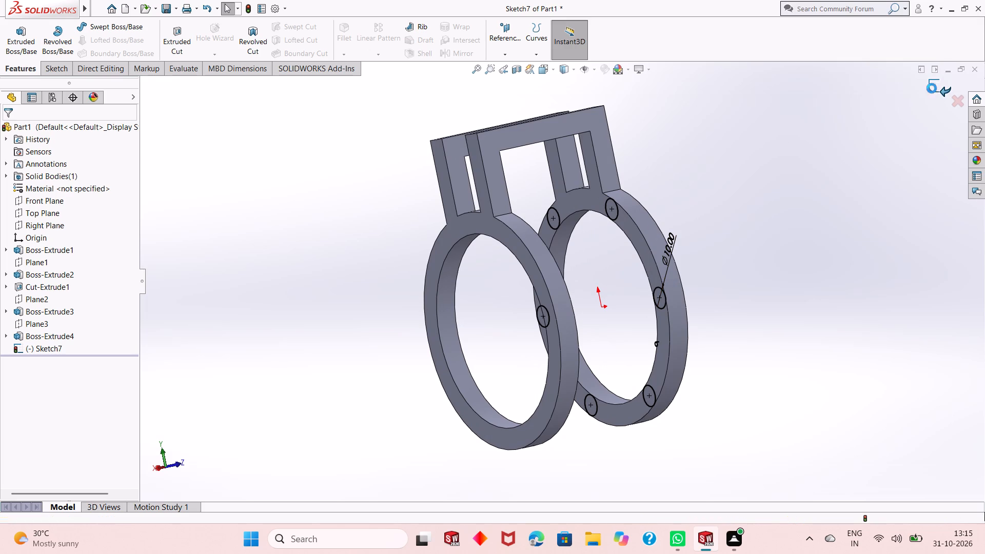
Start a sketch on the U-bridge's outer face and gauge from its outer corner to the opposite leg's inner edge with a trial line.
right_click(513, 136)
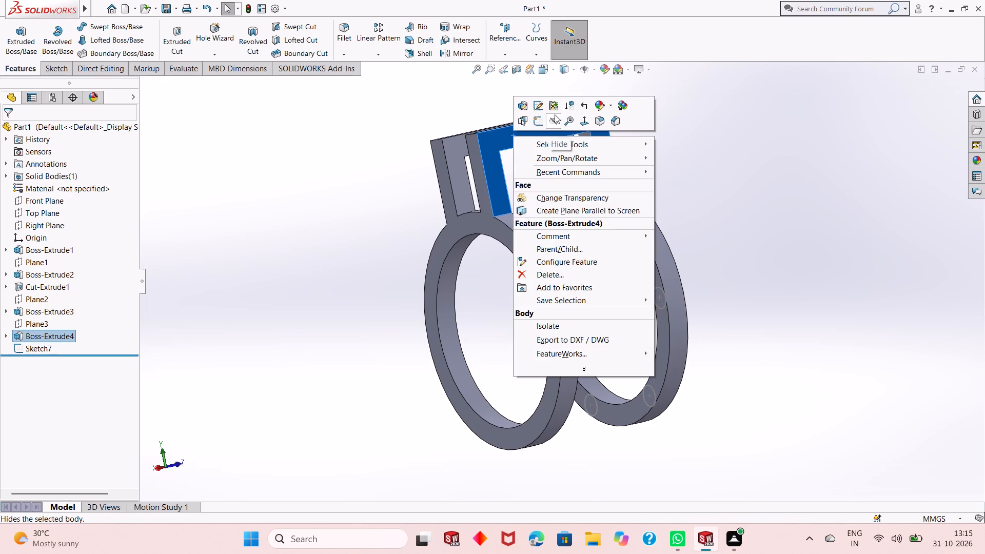
left_click(537, 121)
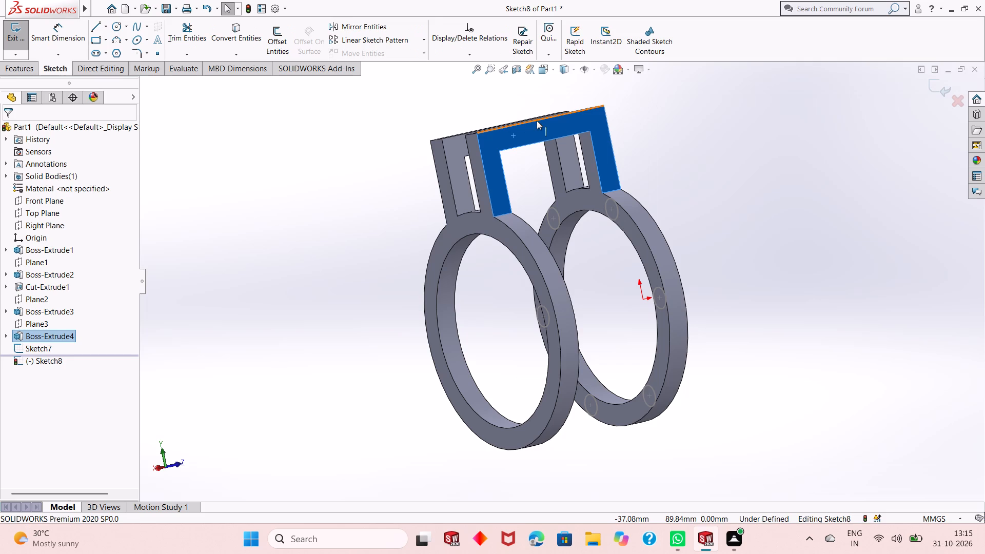
key("ctrl+8")
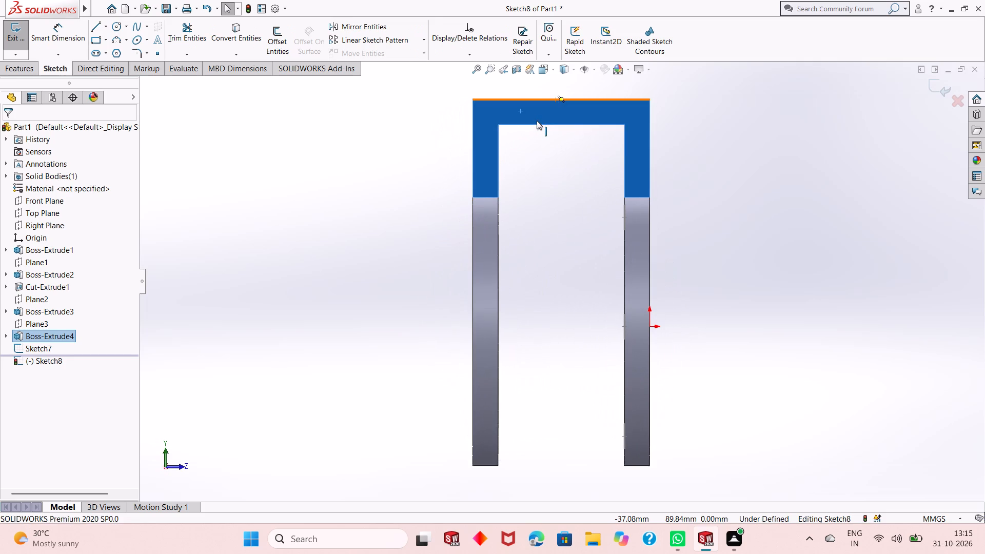
scroll(506, 172, "up", 2)
scroll(568, 147, "down", 3)
left_click(675, 187)
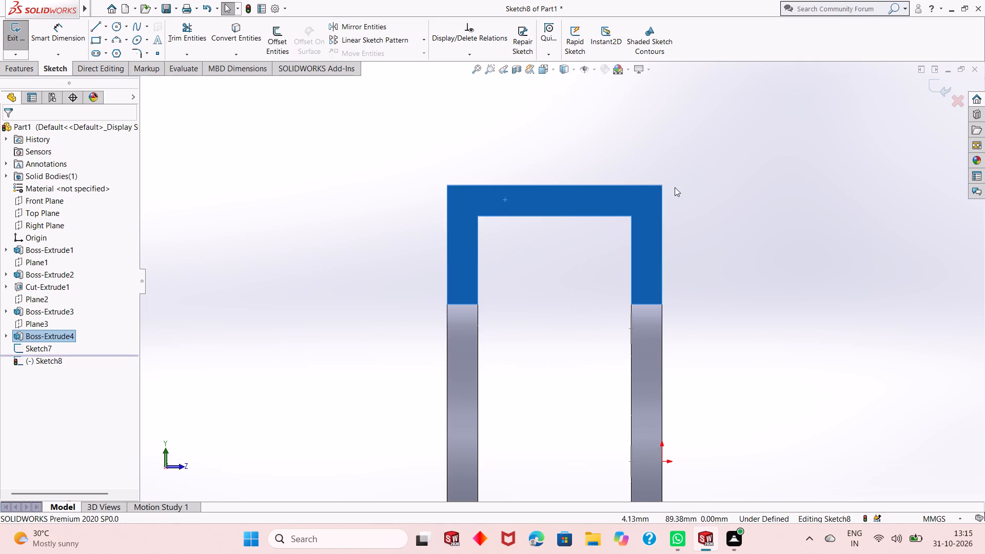
left_click(96, 28)
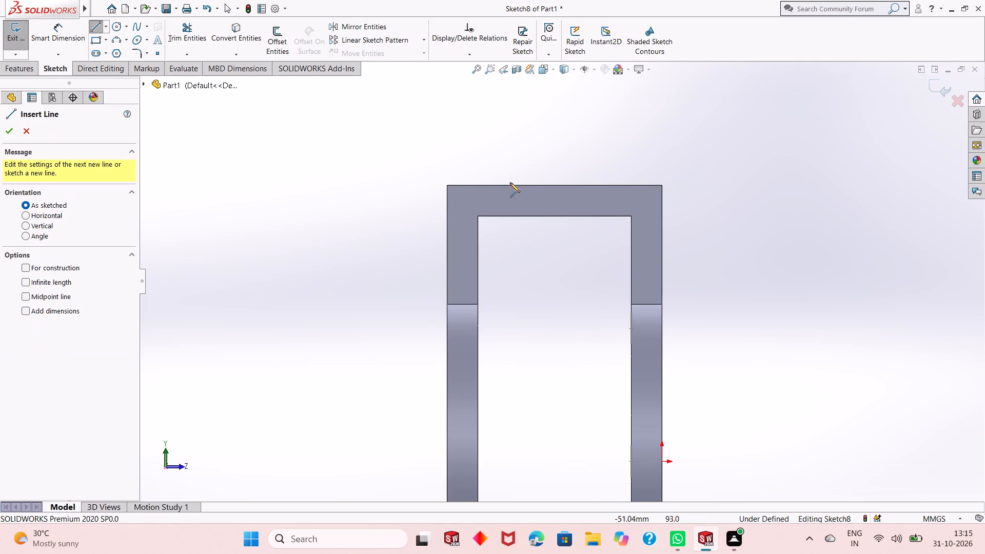
left_click(447, 185)
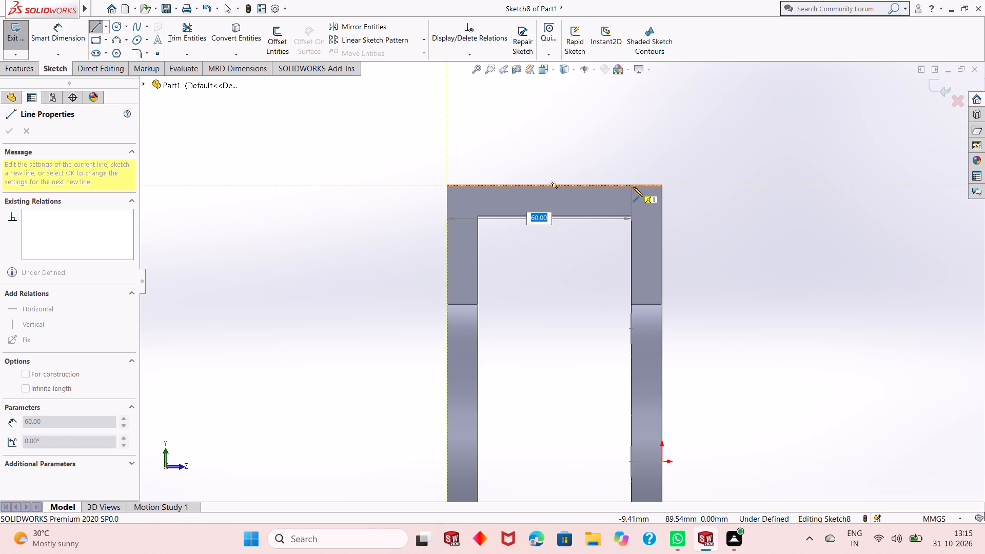
key("Escape")
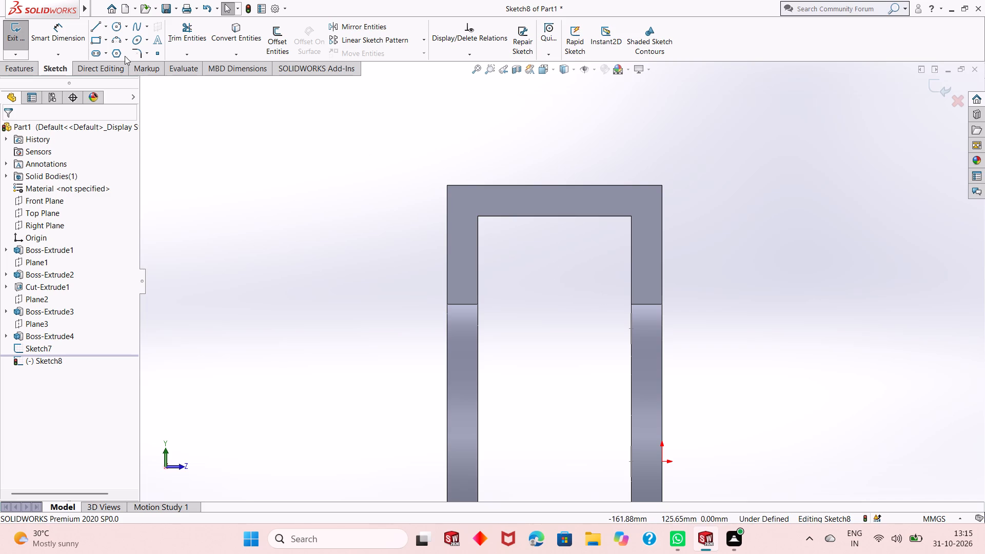
Gauge the inner gap between the bridge's legs with a trial line between the two inner corners.
left_click(95, 30)
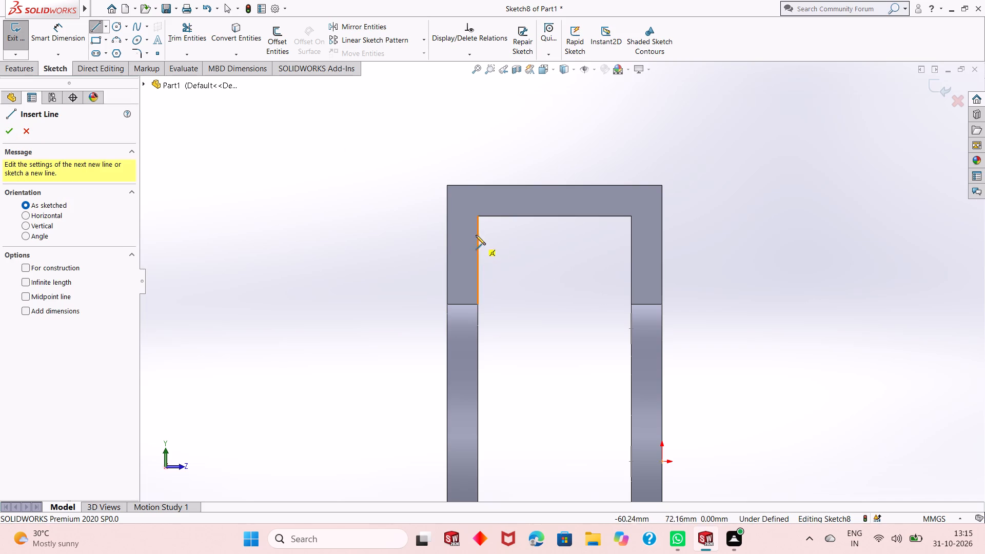
left_click(478, 216)
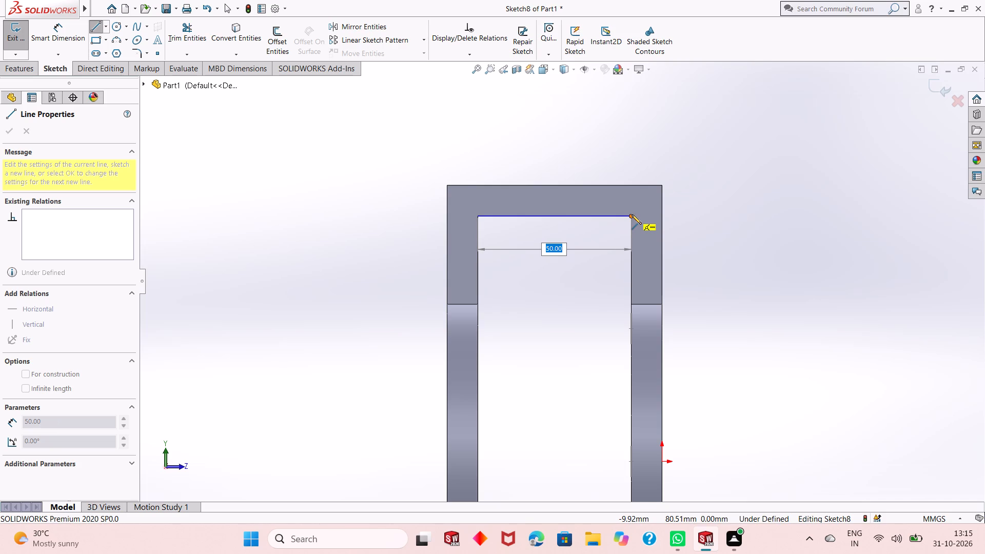
key("Escape")
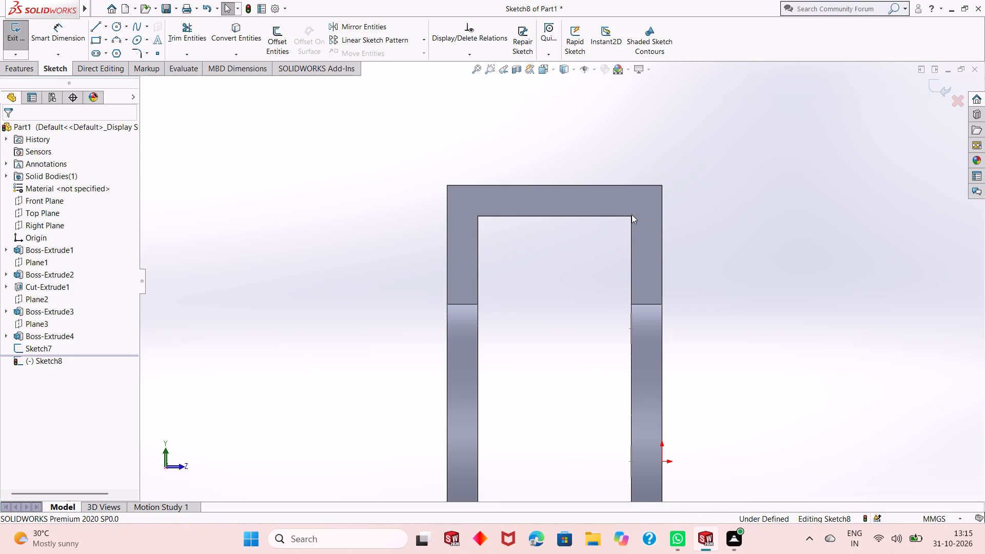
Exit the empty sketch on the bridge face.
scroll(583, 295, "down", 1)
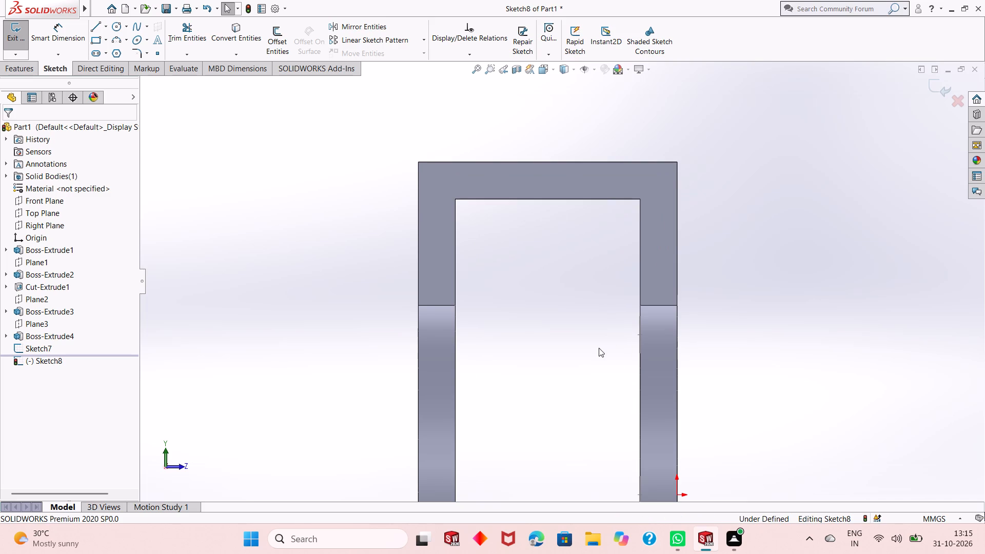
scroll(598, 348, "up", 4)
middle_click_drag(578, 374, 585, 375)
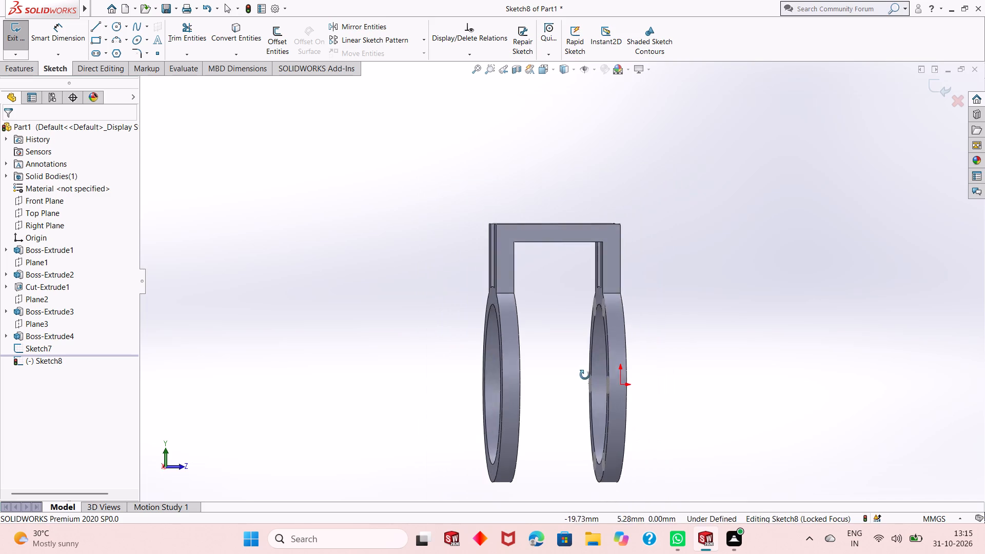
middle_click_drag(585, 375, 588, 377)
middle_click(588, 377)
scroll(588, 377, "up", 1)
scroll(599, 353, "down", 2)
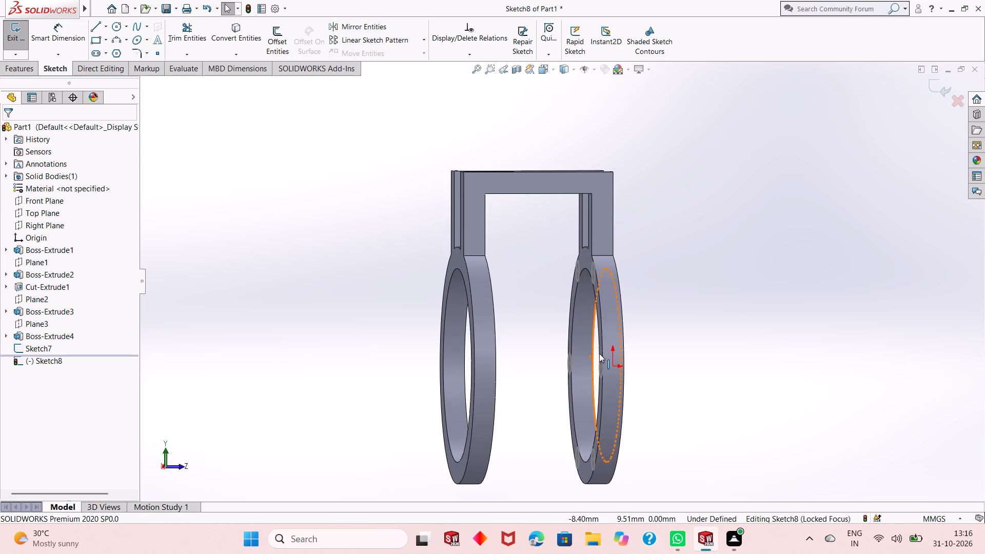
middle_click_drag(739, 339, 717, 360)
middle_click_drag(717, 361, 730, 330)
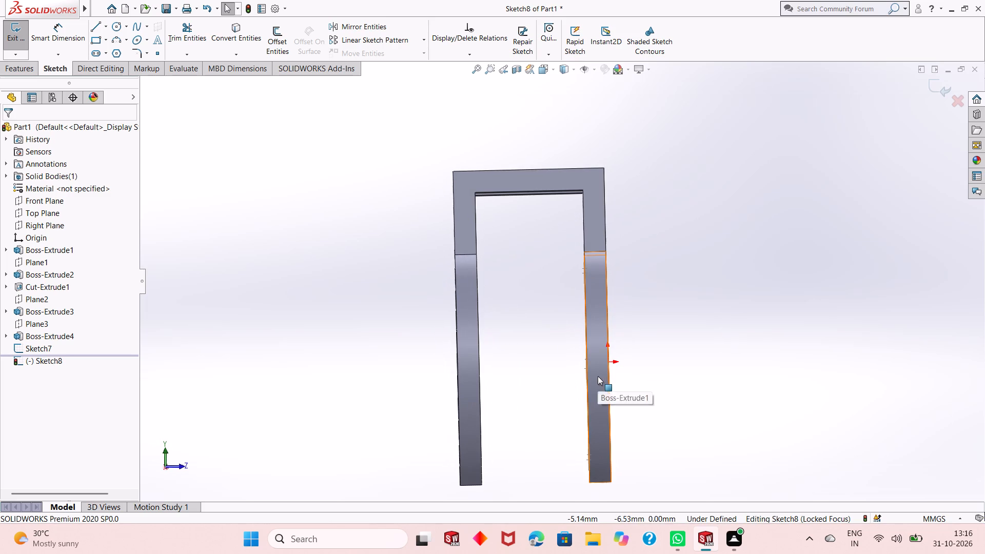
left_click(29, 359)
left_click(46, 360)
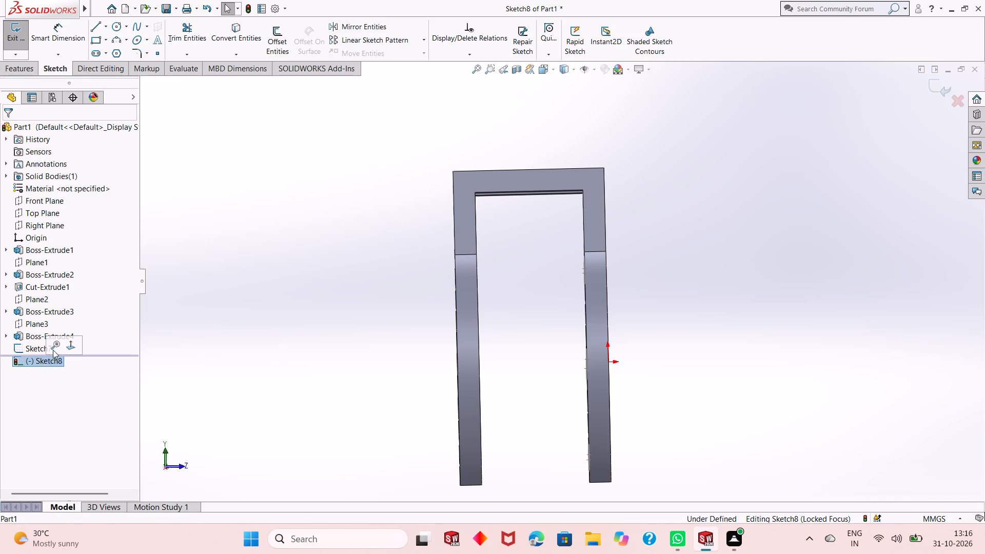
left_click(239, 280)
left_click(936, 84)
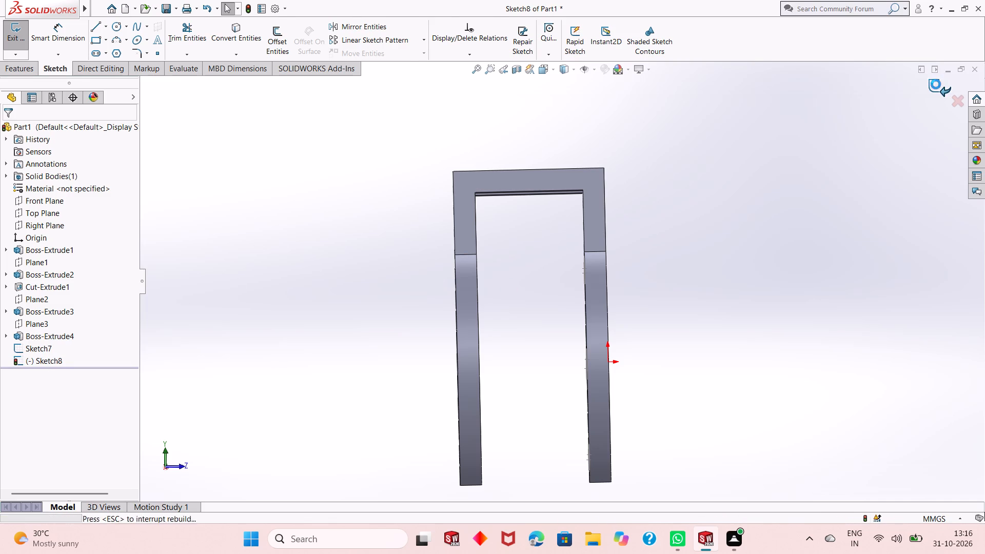
Extrude the sketch of six circles 50 mm from one ring to the other, merging the rods with the body.
left_click(46, 351)
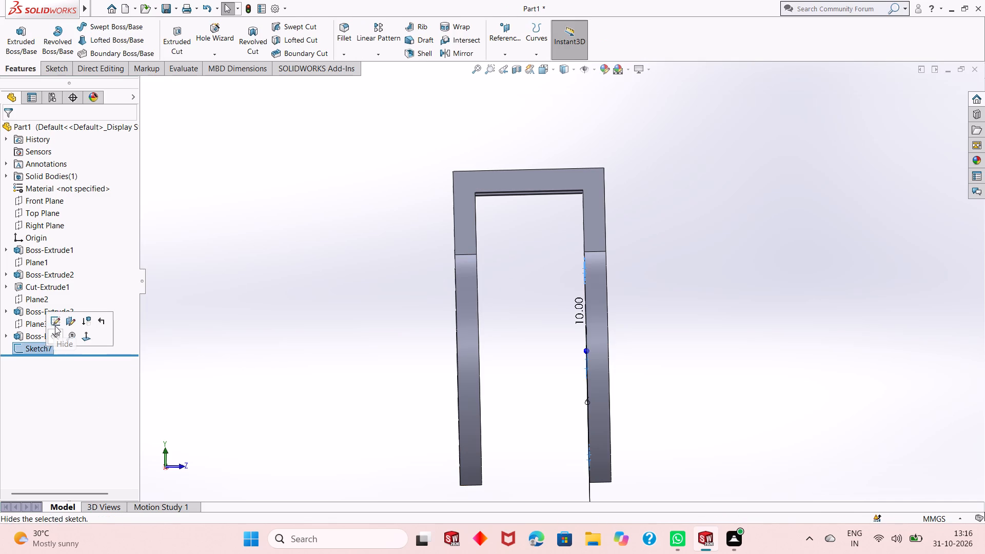
left_click(56, 321)
middle_click_drag(371, 408, 388, 423)
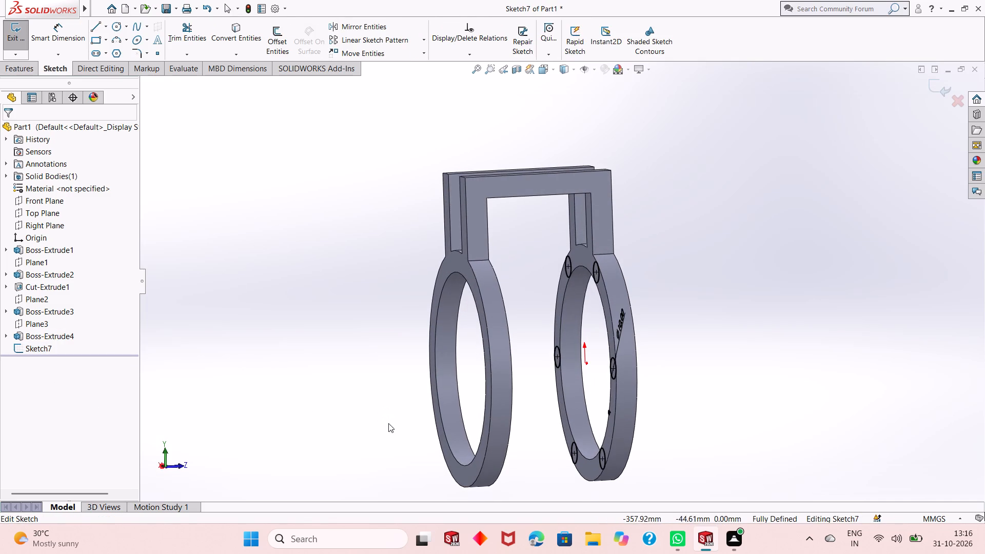
left_click(33, 67)
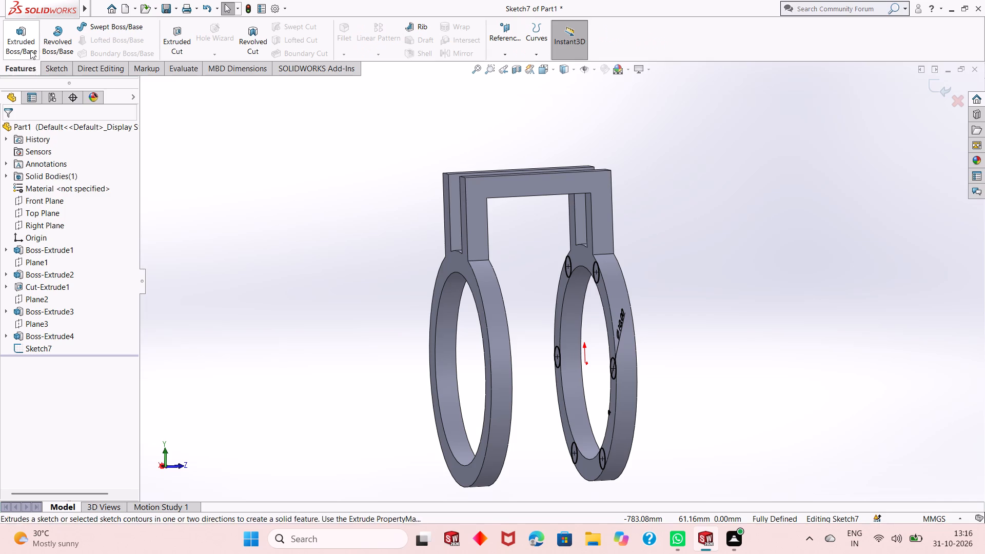
left_click(29, 49)
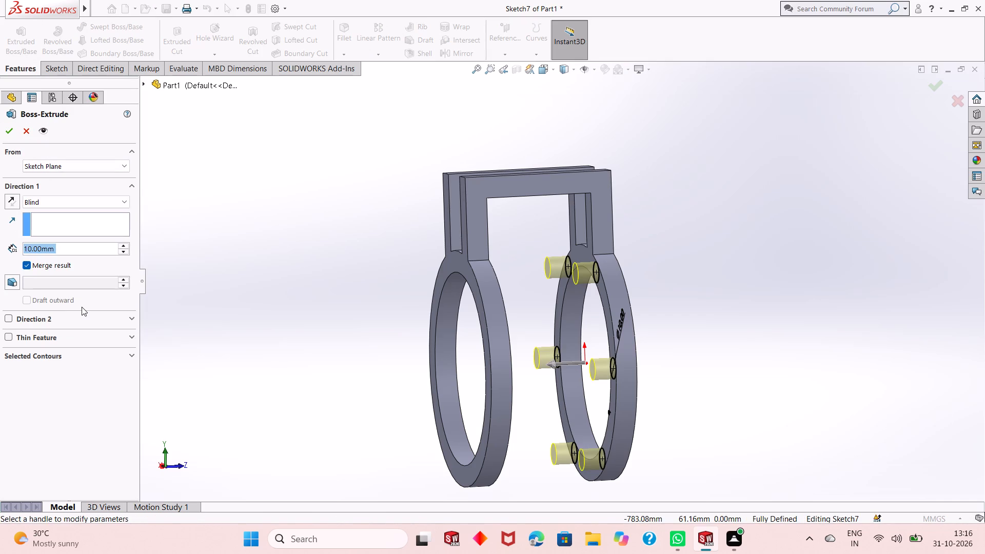
type("50")
key("Return")
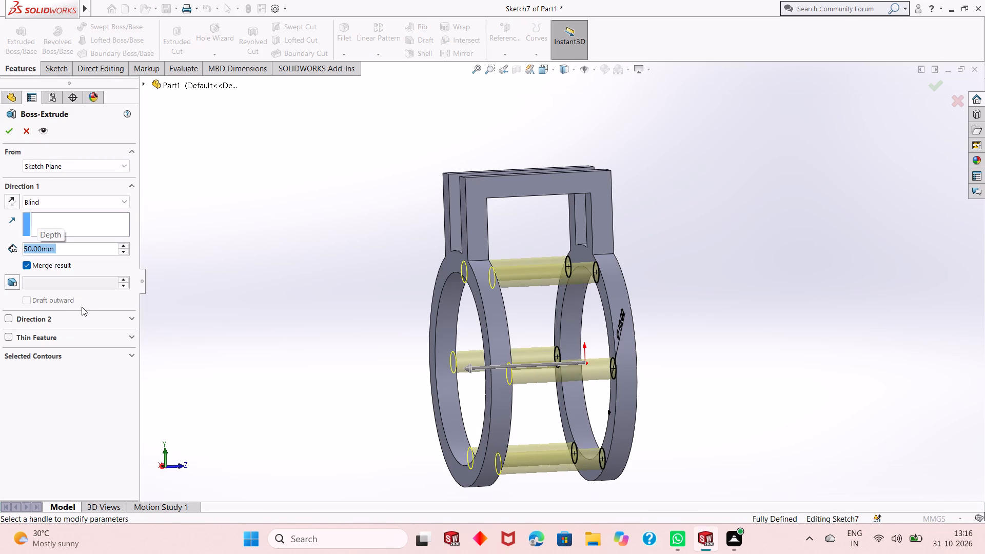
middle_click_drag(283, 313, 255, 342)
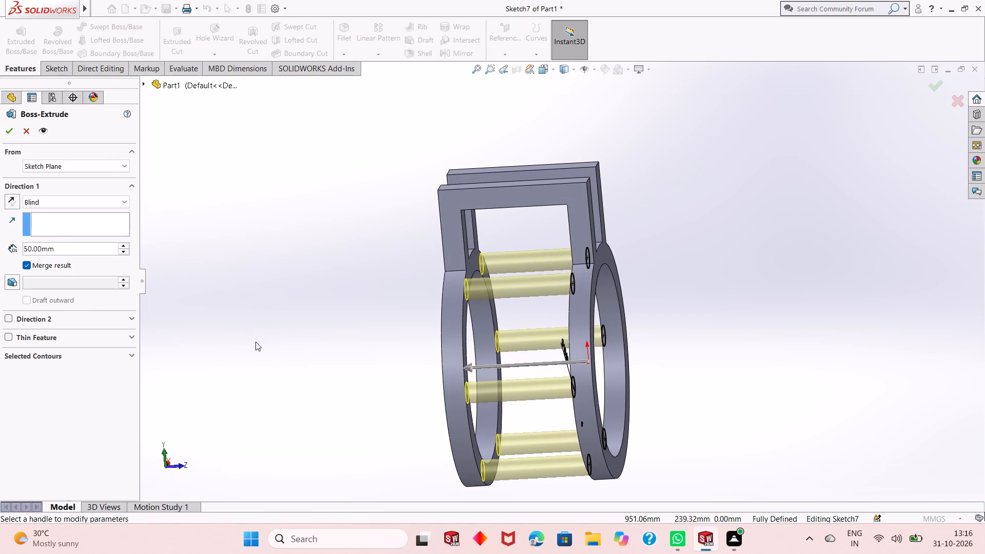
left_click(11, 130)
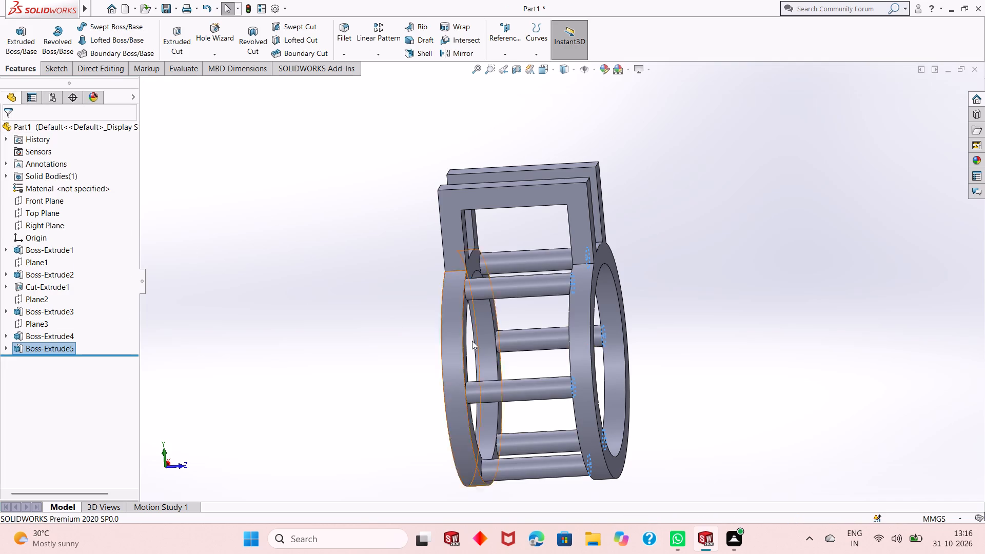
Examine the rods, both rings and the U-shaped bridges from all around, including a ring's inner bore face.
scroll(475, 340, "up", 1)
left_click(244, 338)
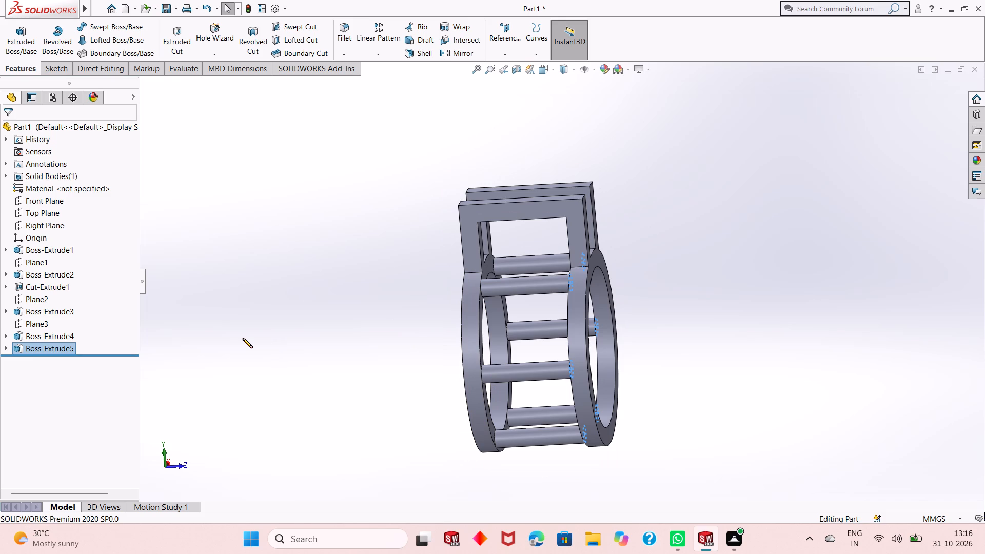
scroll(430, 427, "up", 1)
middle_click_drag(430, 427, 495, 367)
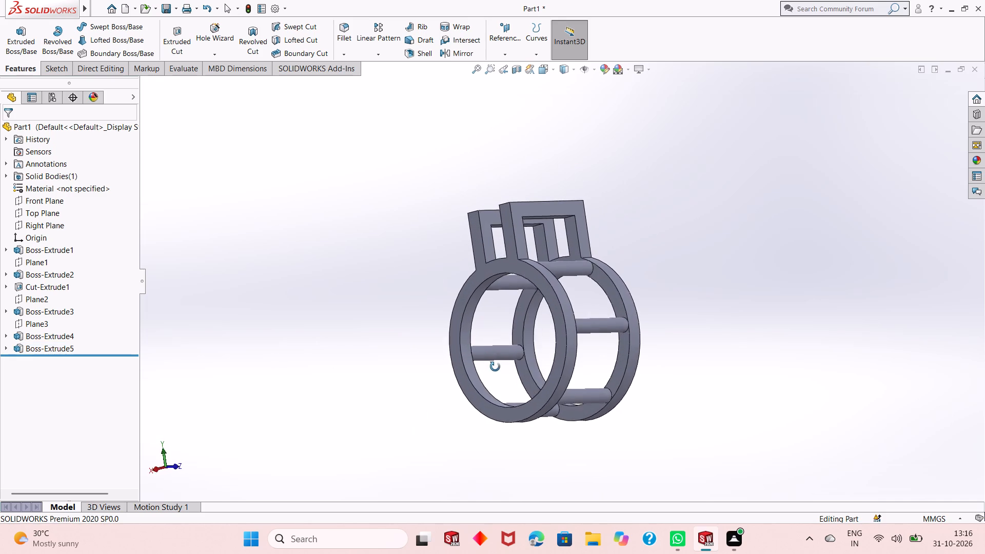
middle_click_drag(495, 367, 500, 407)
scroll(561, 284, "down", 2)
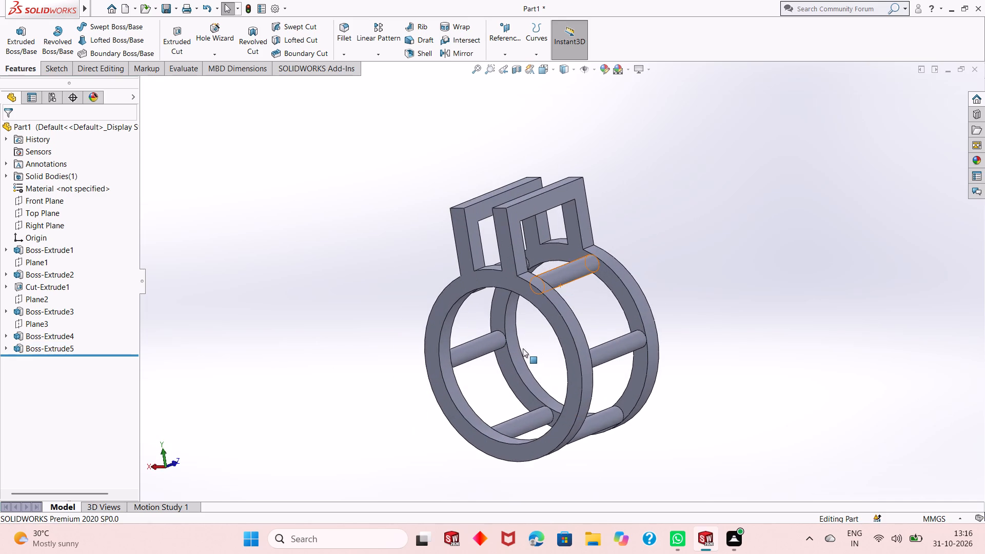
scroll(524, 348, "down", 1)
scroll(516, 375, "up", 1)
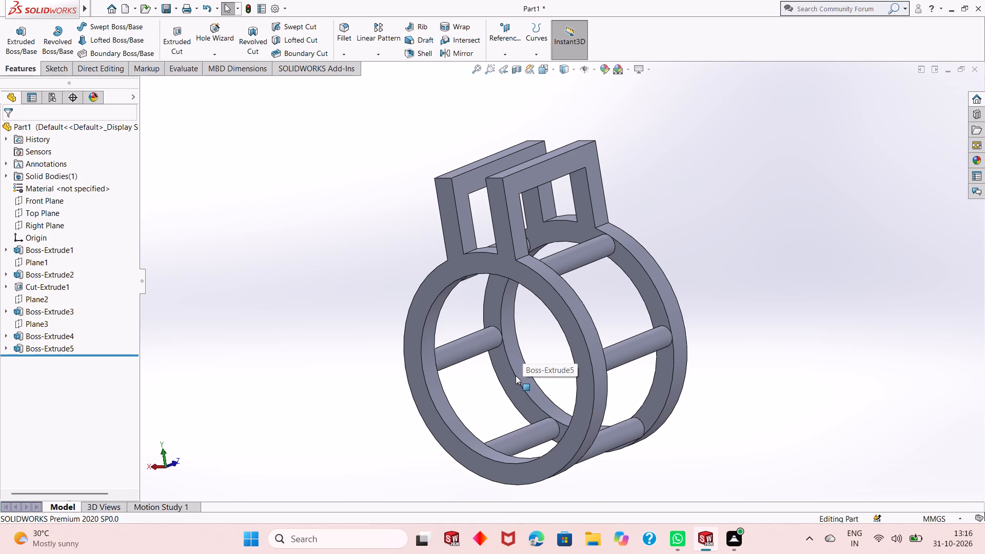
scroll(558, 382, "down", 1)
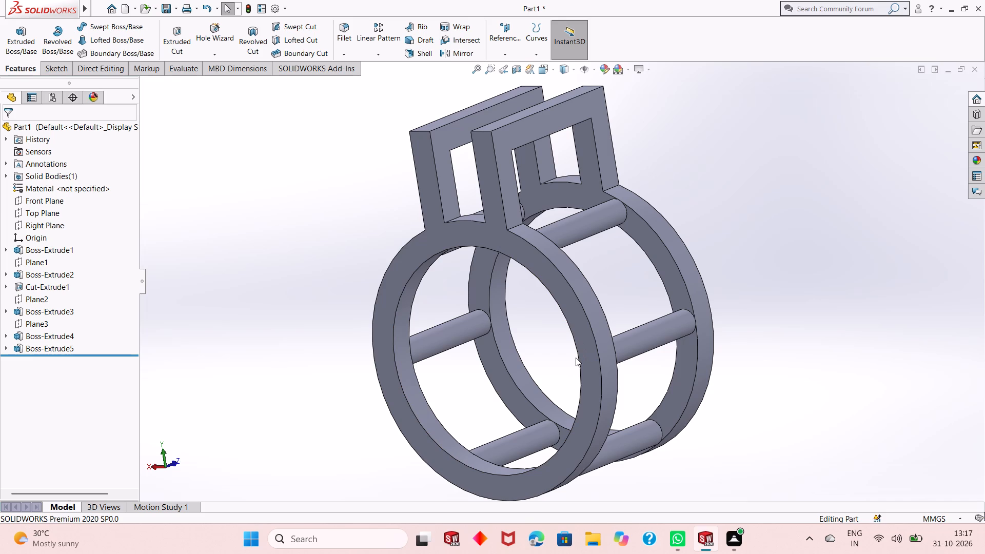
scroll(547, 350, "up", 2)
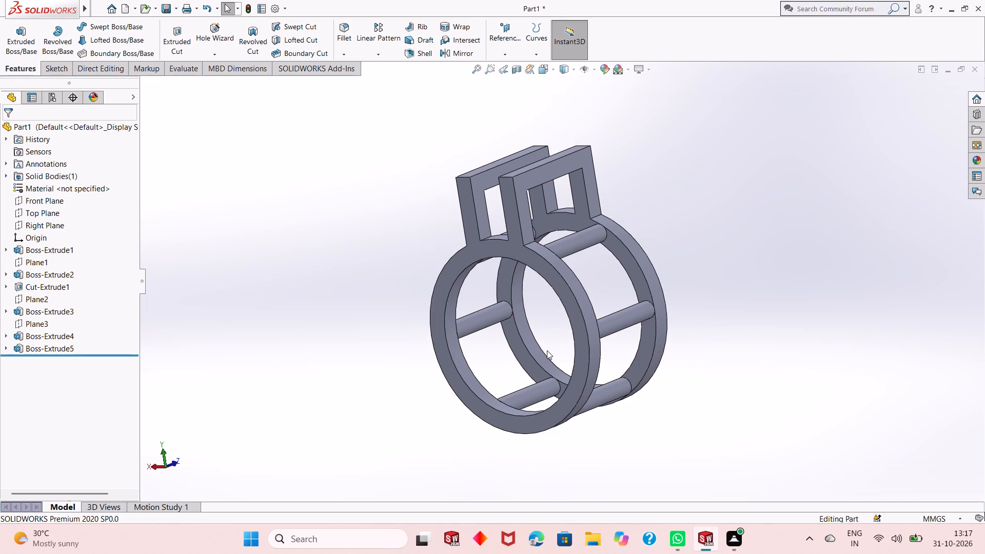
scroll(599, 254, "down", 2)
scroll(557, 326, "up", 1)
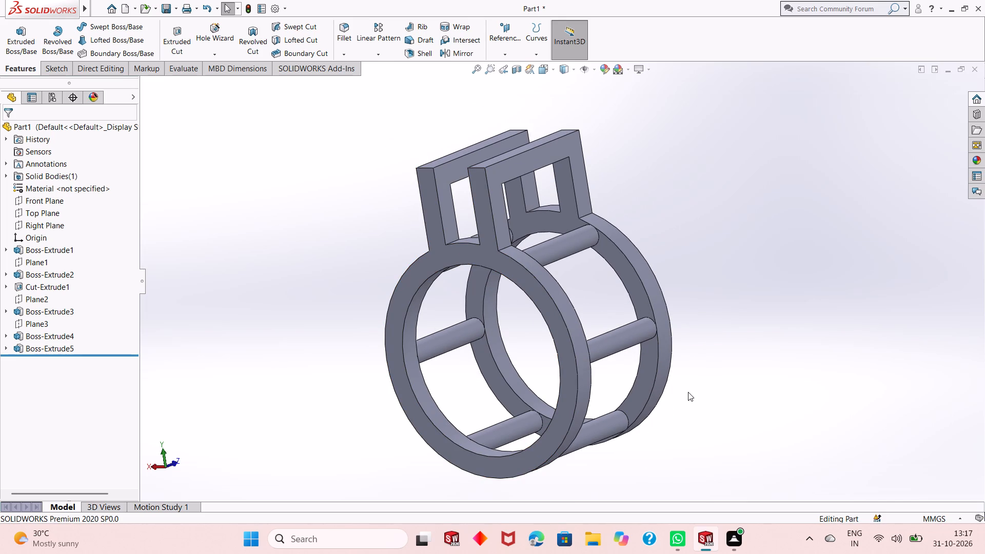
middle_click_drag(688, 392, 700, 366)
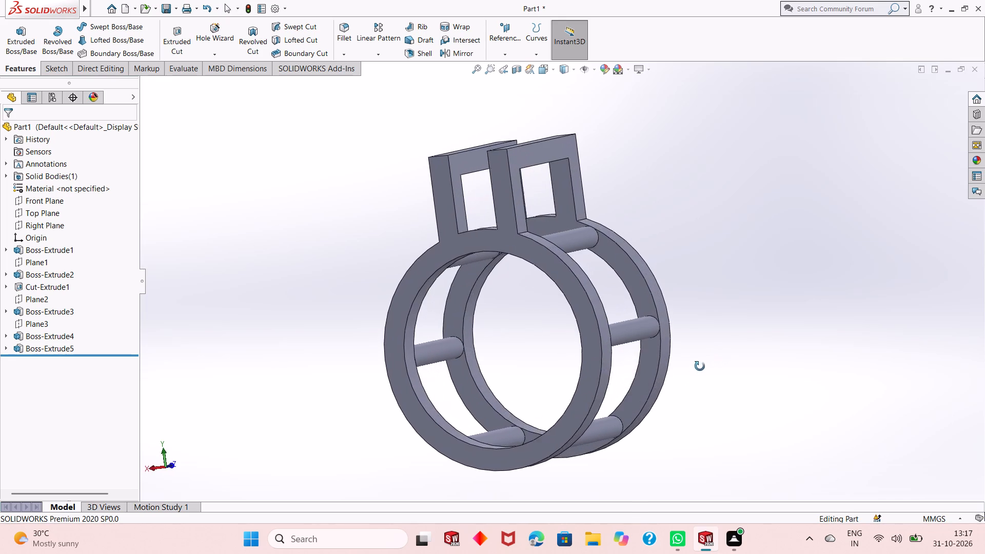
middle_click_drag(700, 366, 519, 424)
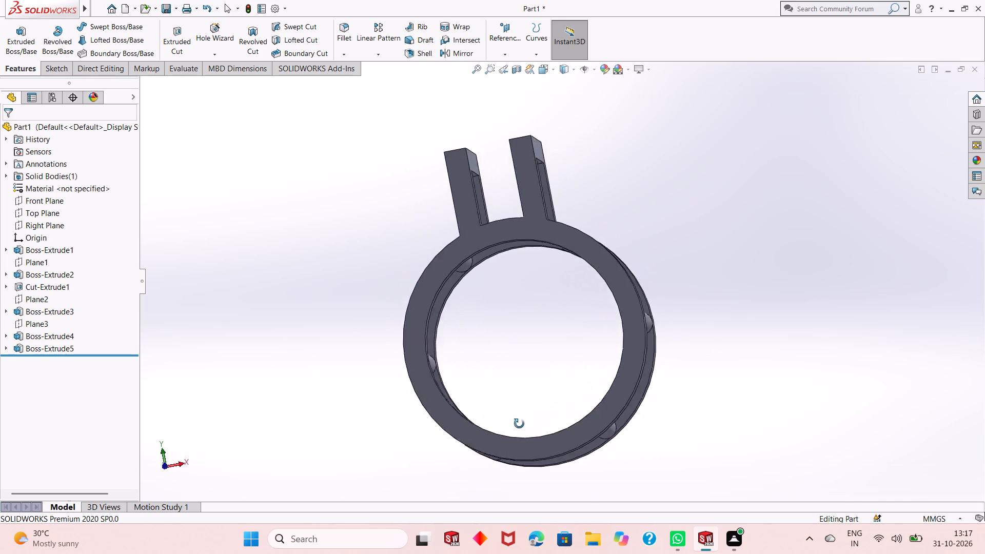
middle_click_drag(519, 424, 567, 428)
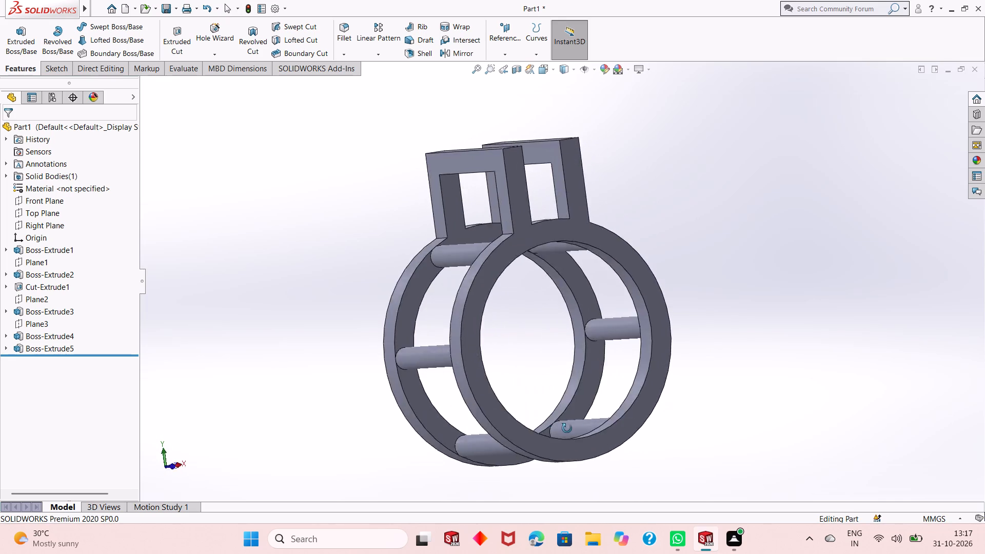
middle_click_drag(567, 428, 584, 403)
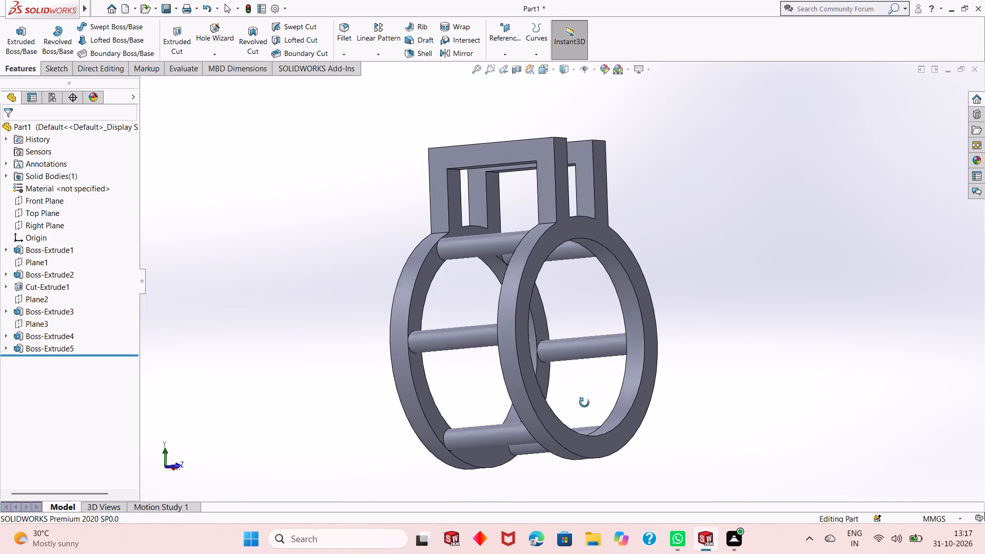
middle_click_drag(584, 403, 575, 423)
middle_click_drag(578, 342, 594, 383)
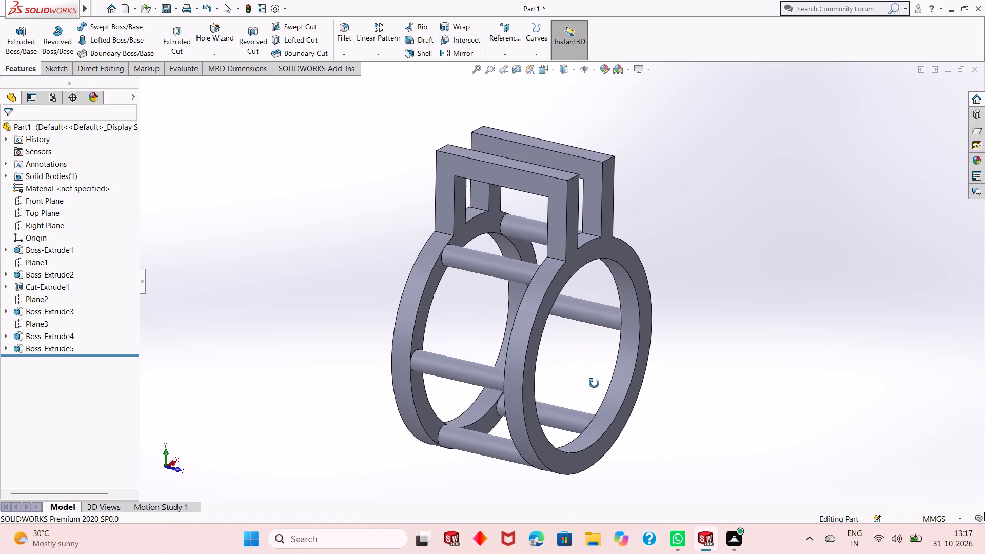
middle_click_drag(594, 383, 574, 329)
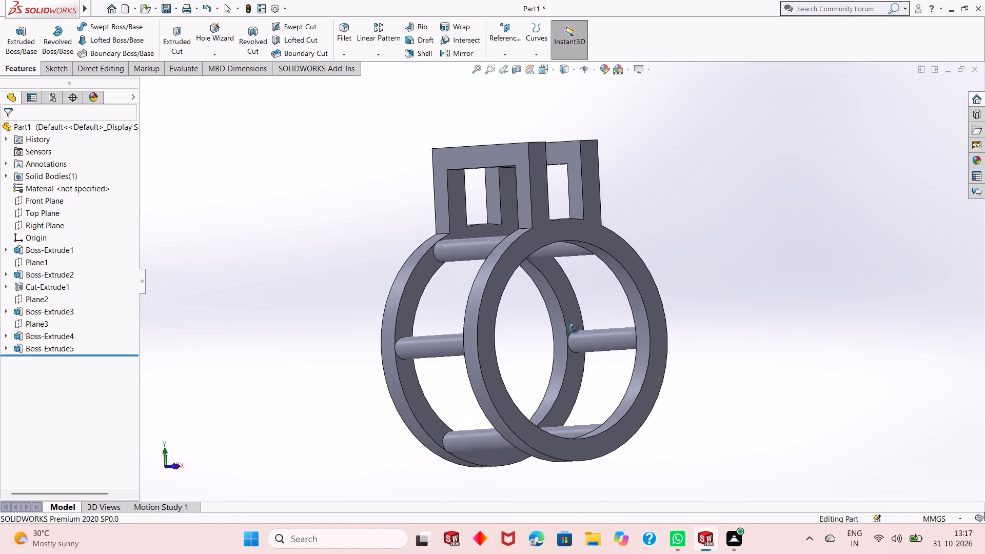
middle_click_drag(574, 329, 576, 327)
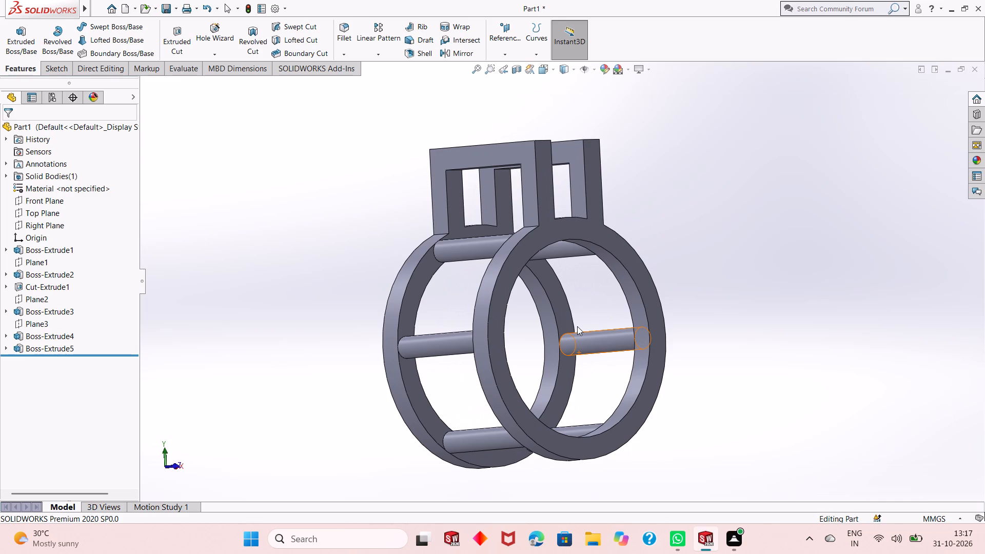
scroll(577, 326, "down", 1)
scroll(577, 326, "up", 2)
middle_click_drag(583, 347, 590, 348)
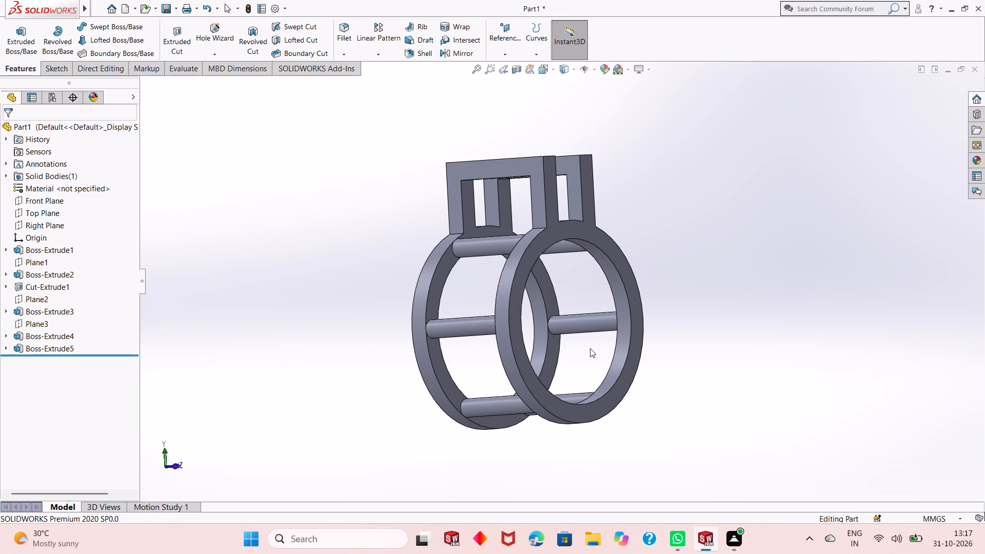
middle_click_drag(606, 383, 604, 407)
scroll(547, 380, "up", 1)
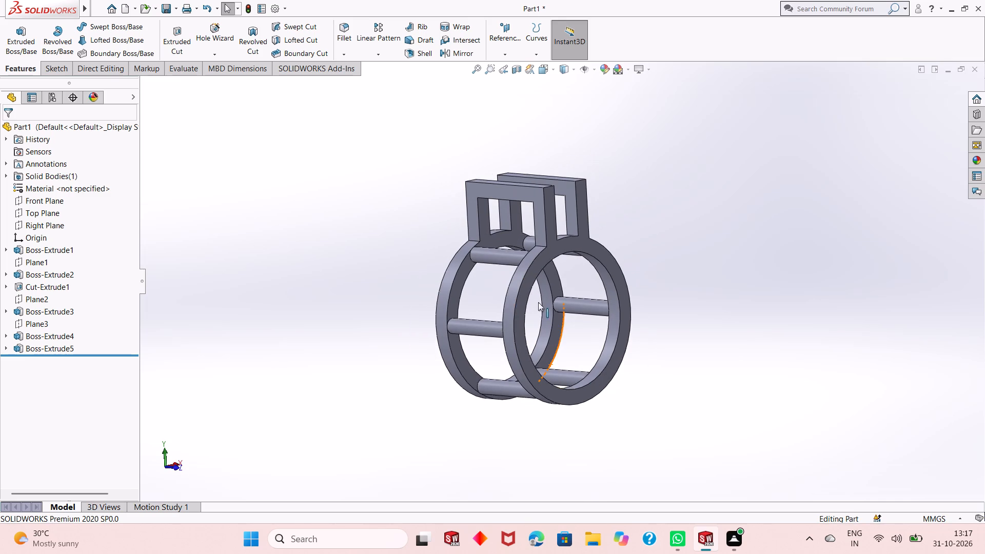
scroll(538, 295, "down", 1)
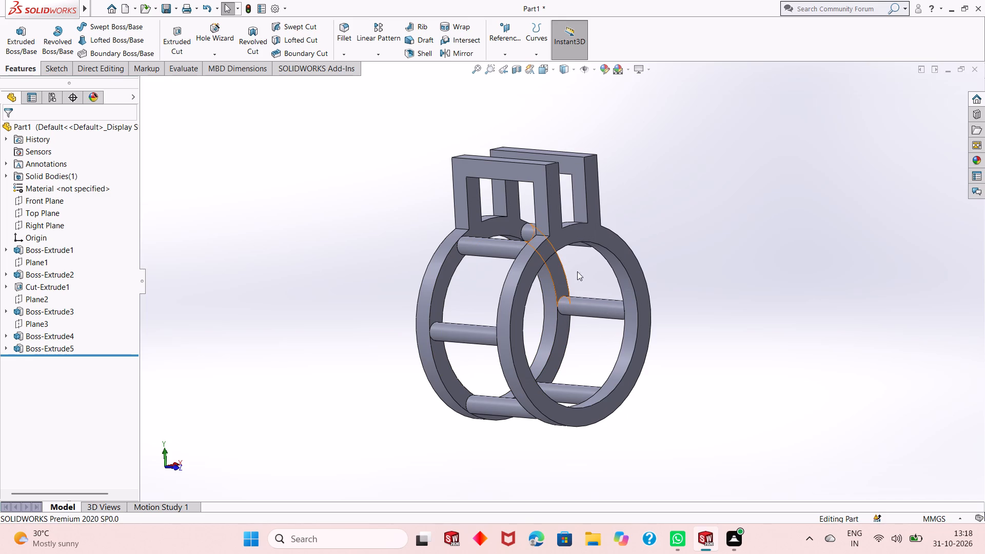
middle_click_drag(549, 299, 551, 299)
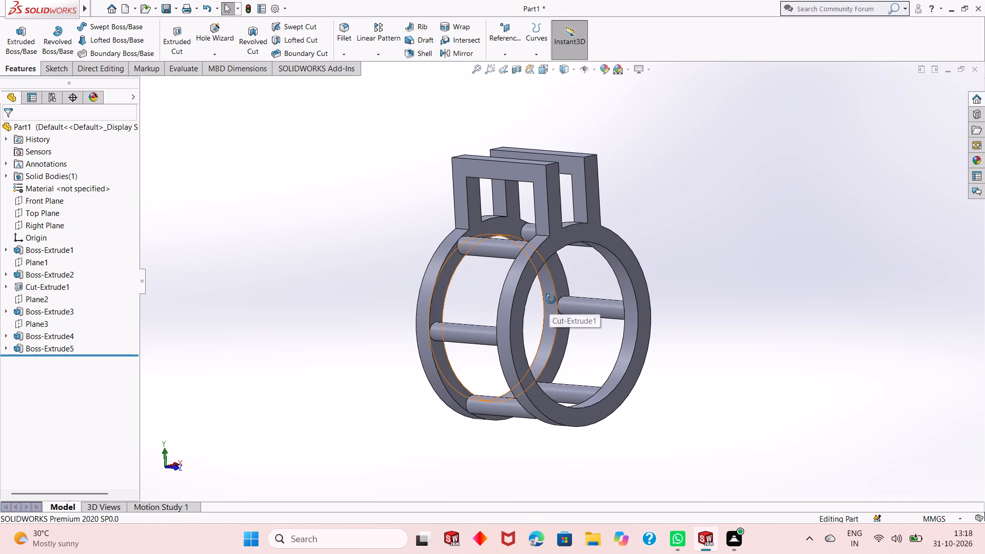
middle_click_drag(551, 299, 534, 294)
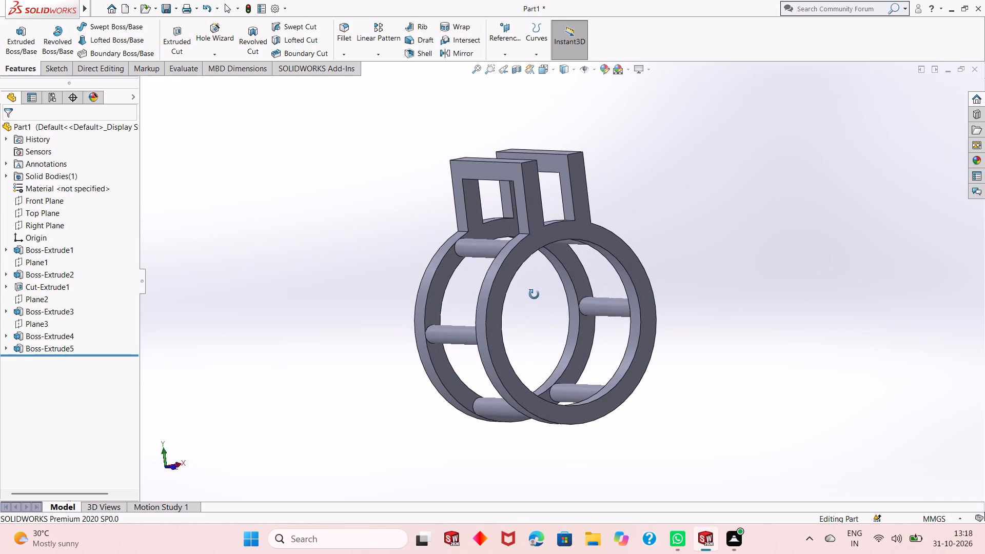
middle_click_drag(534, 294, 541, 289)
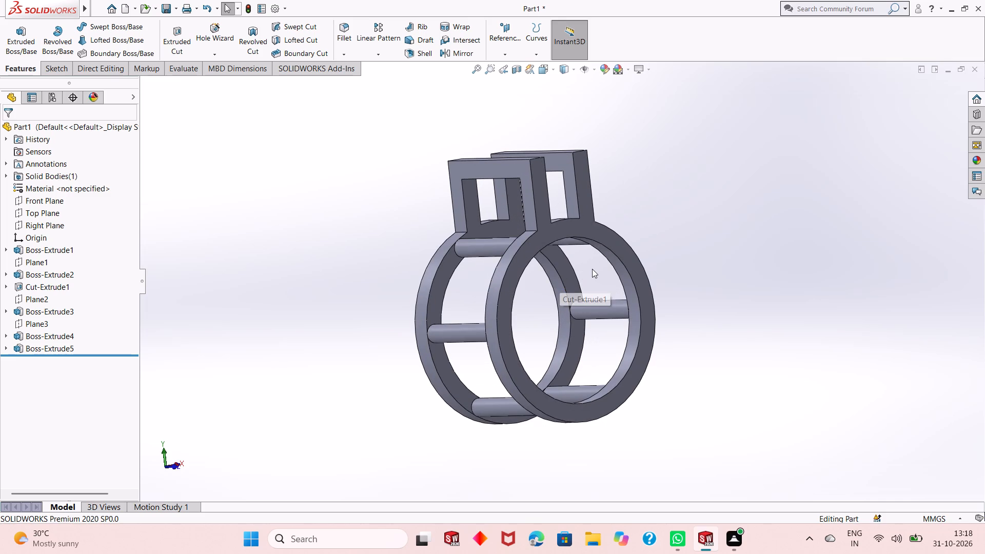
middle_click_drag(592, 269, 567, 308)
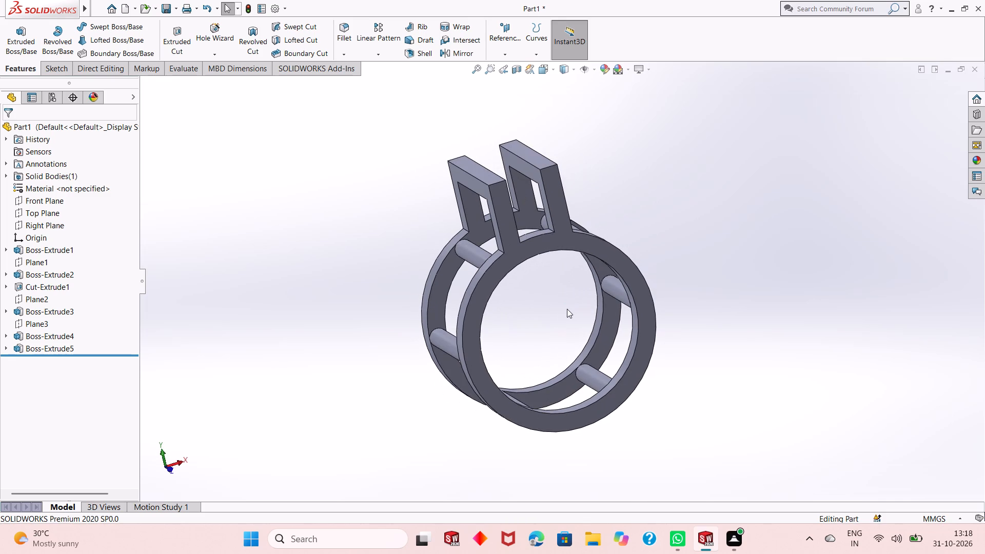
left_click(605, 166)
middle_click_drag(614, 321, 517, 339)
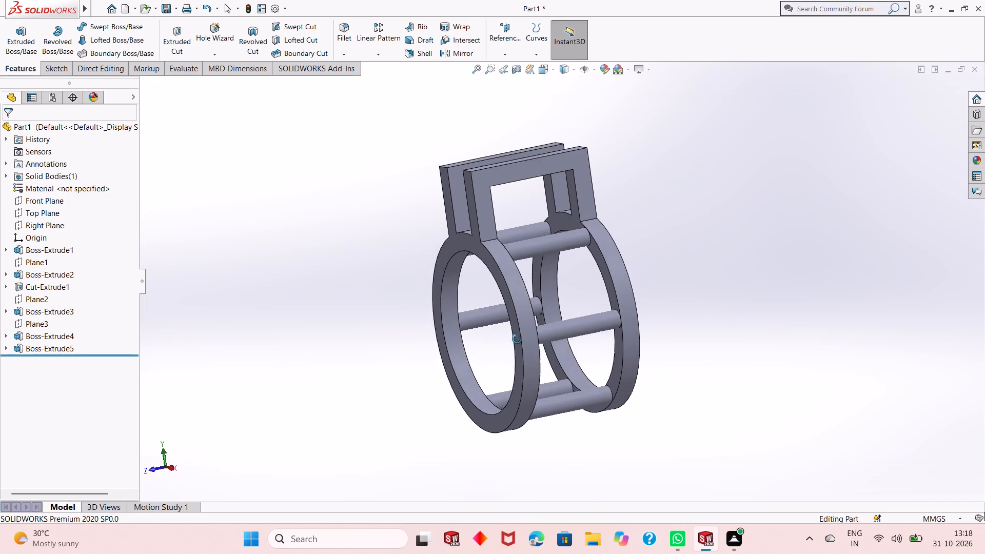
middle_click_drag(517, 339, 515, 342)
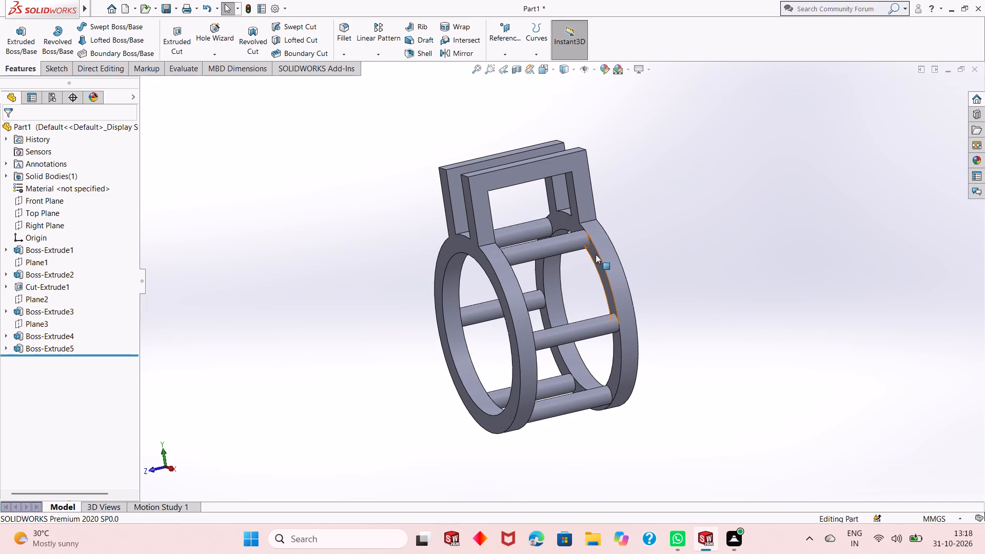
key("ctrl+8")
middle_click_drag(588, 289, 613, 272)
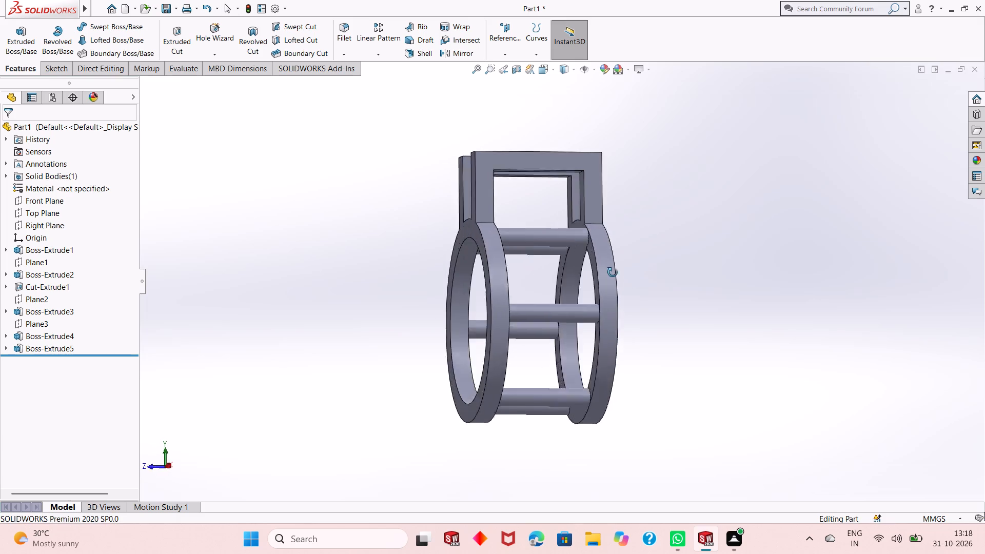
middle_click_drag(613, 272, 651, 294)
middle_click_drag(652, 286, 657, 292)
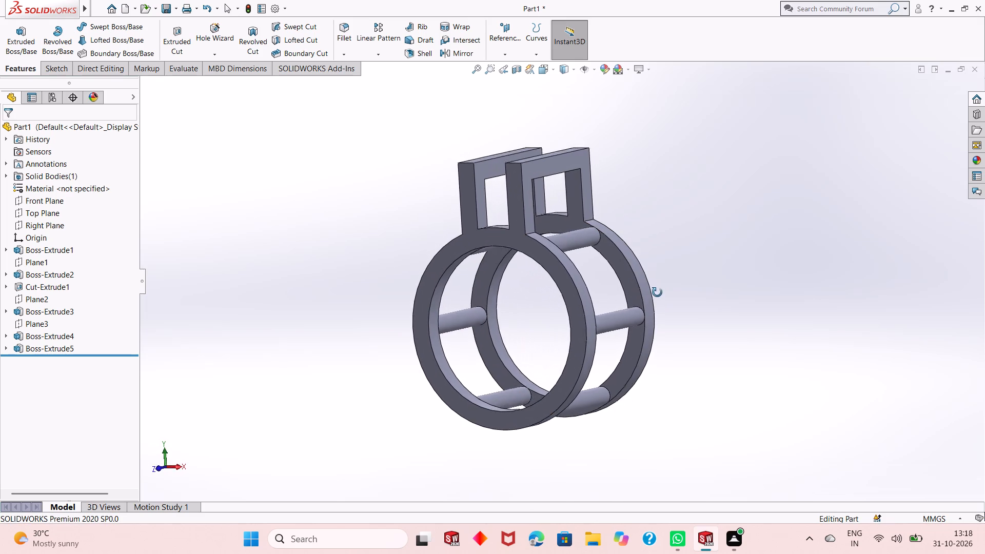
middle_click_drag(657, 292, 646, 310)
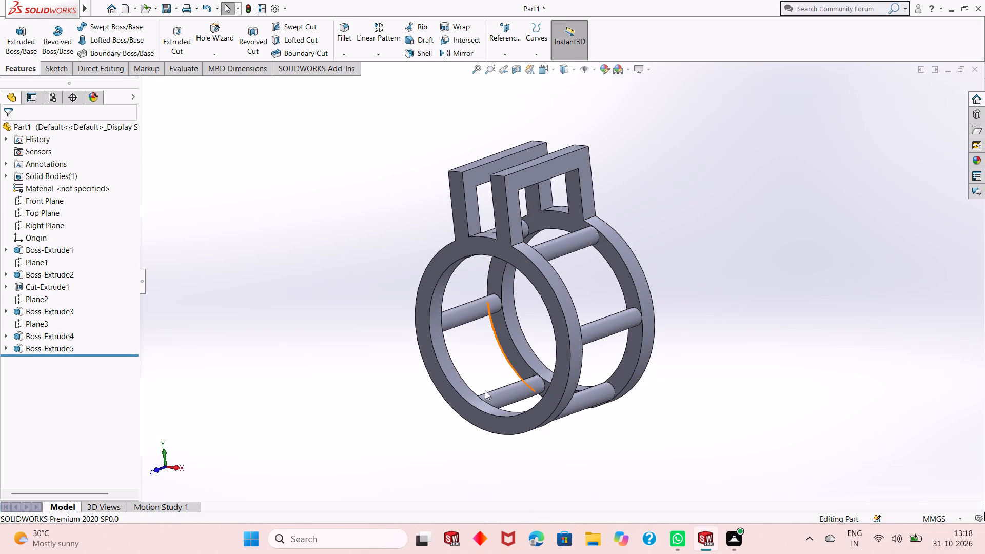
left_click(468, 394)
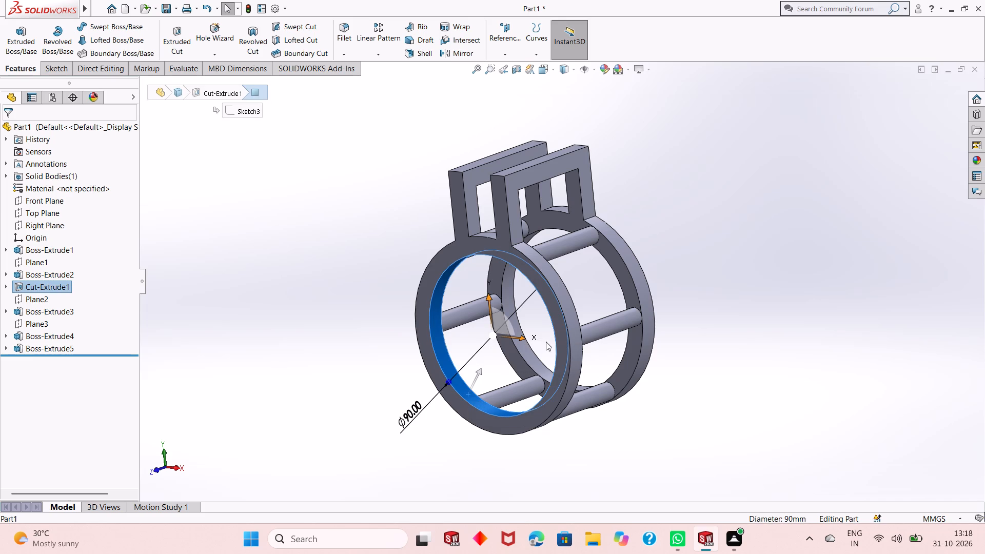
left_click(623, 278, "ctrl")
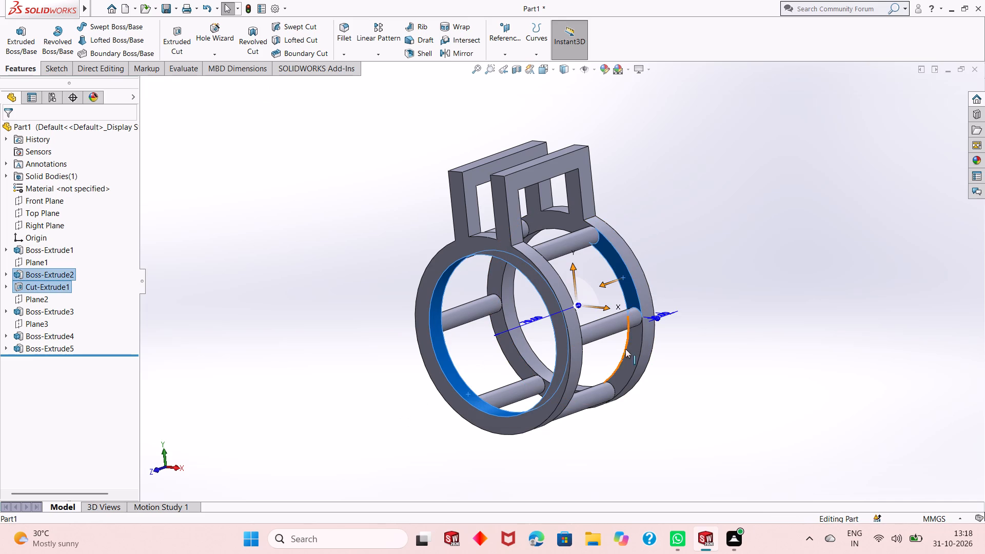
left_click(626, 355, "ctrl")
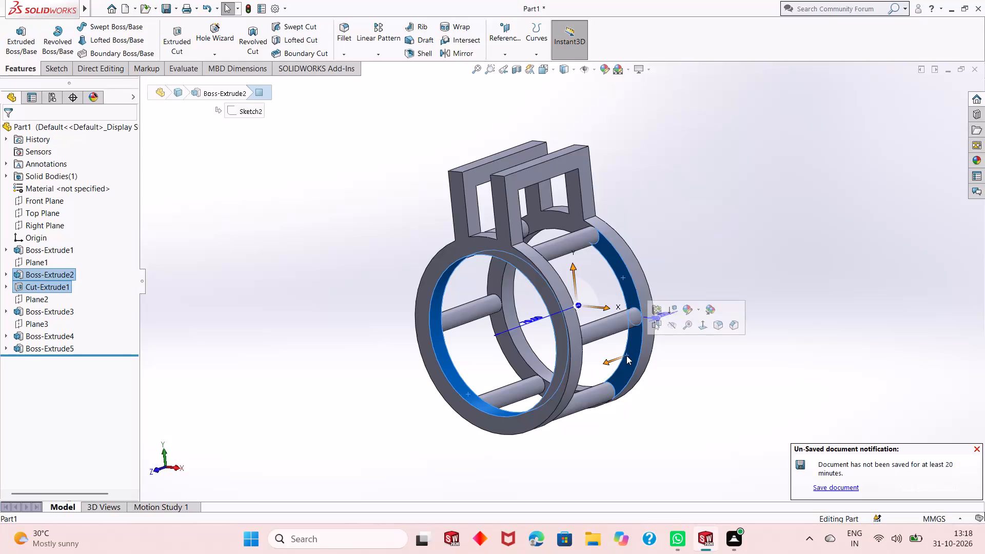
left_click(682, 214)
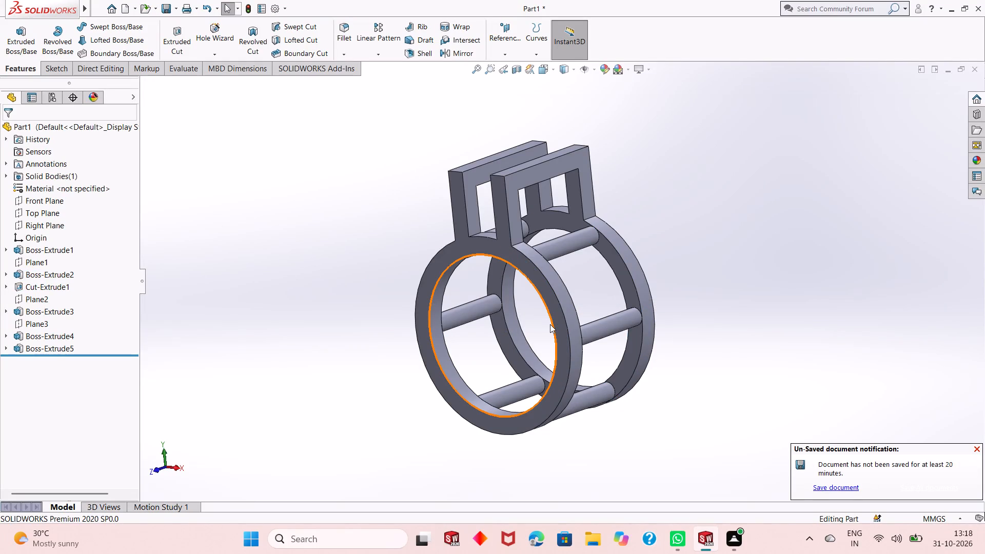
Examine both rings, the connecting rods and the U-shaped bridges from all around and up close.
middle_click_drag(555, 325, 568, 315)
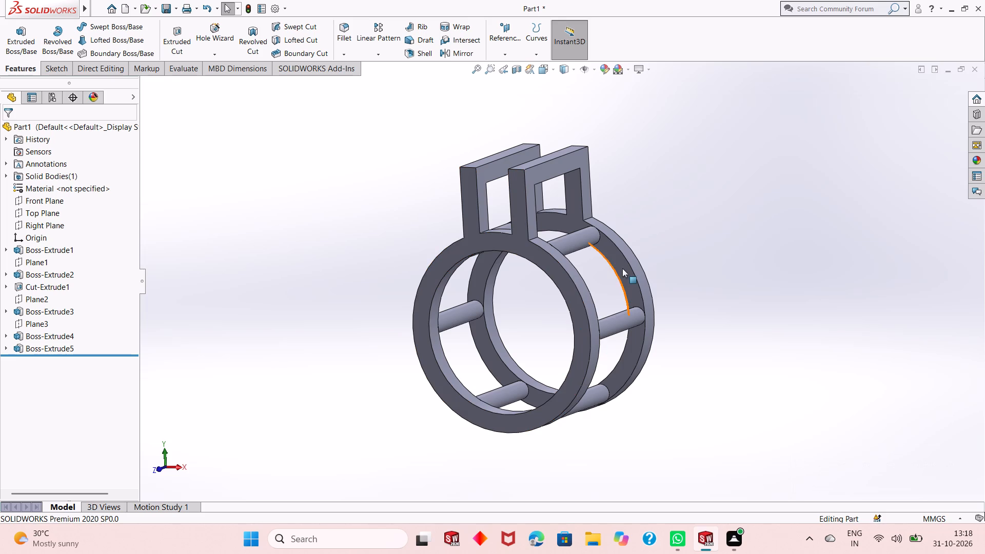
middle_click_drag(619, 309, 663, 263)
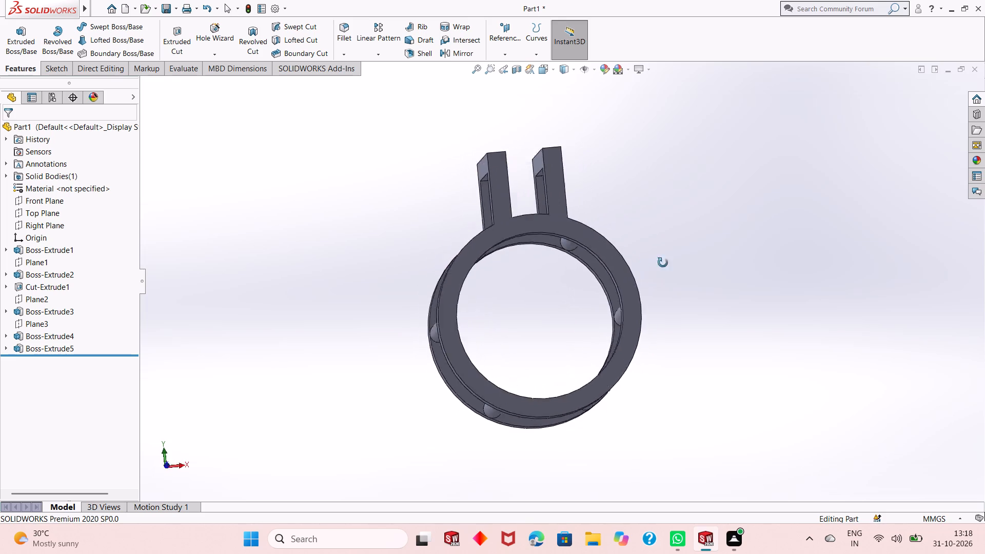
middle_click_drag(663, 263, 625, 319)
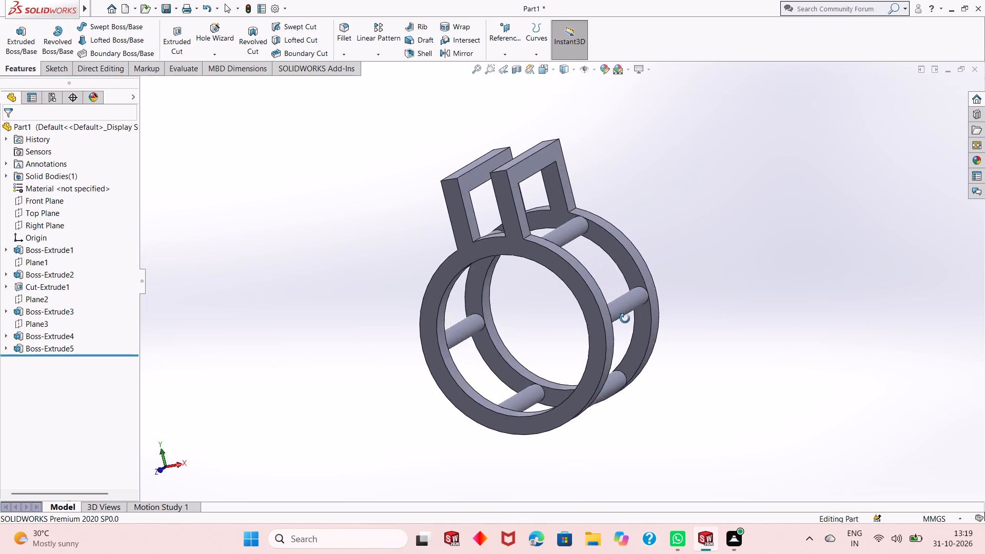
middle_click_drag(625, 319, 652, 212)
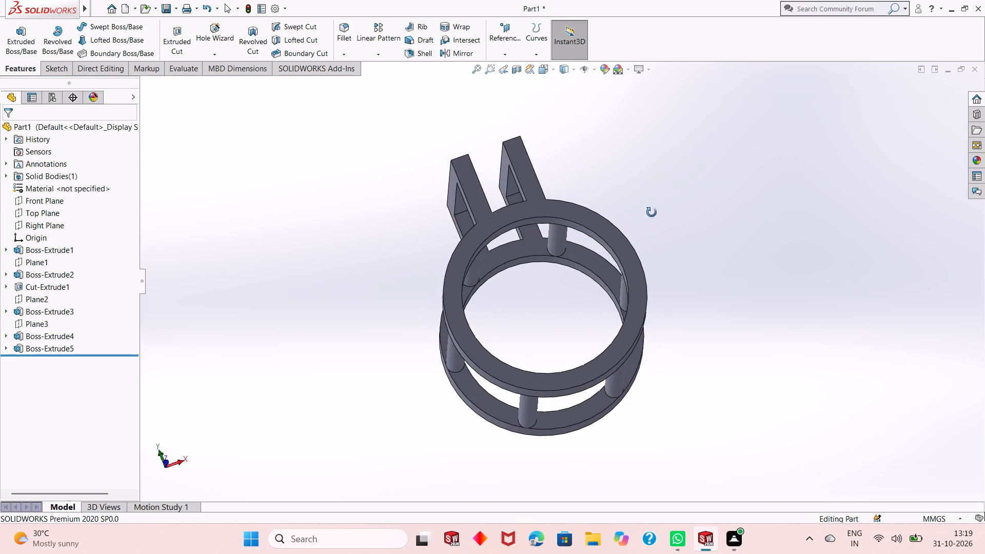
middle_click_drag(652, 212, 653, 341)
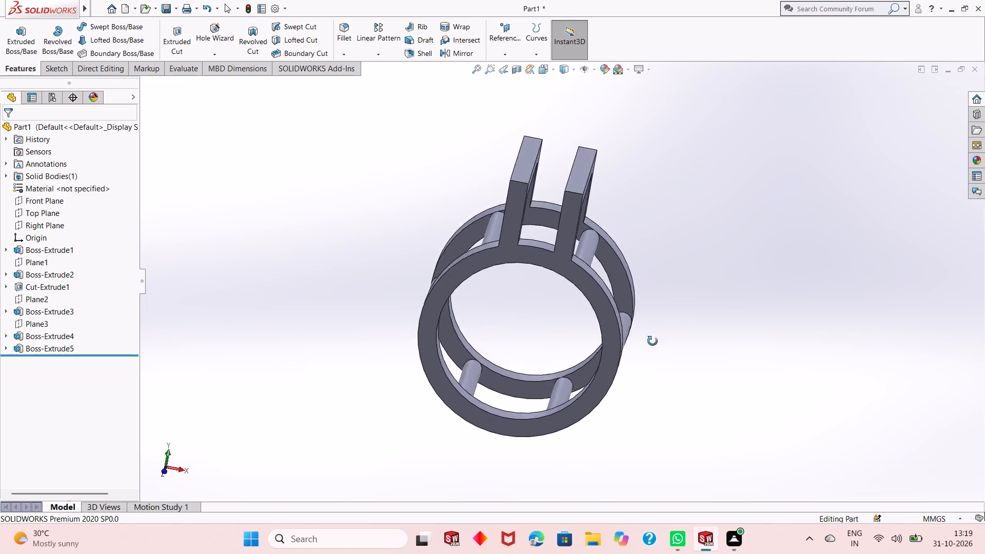
middle_click_drag(653, 341, 594, 315)
scroll(583, 285, "down", 2)
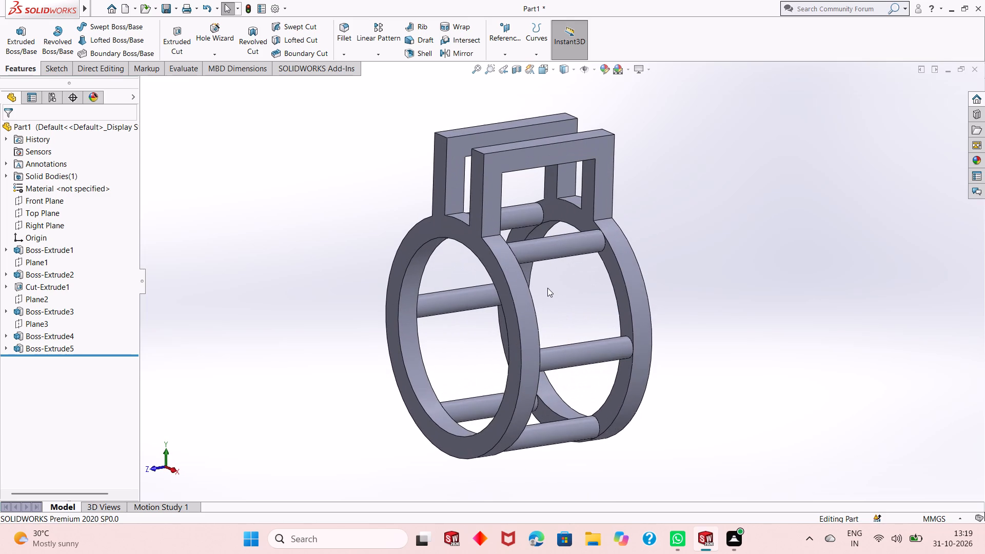
scroll(547, 288, "down", 2)
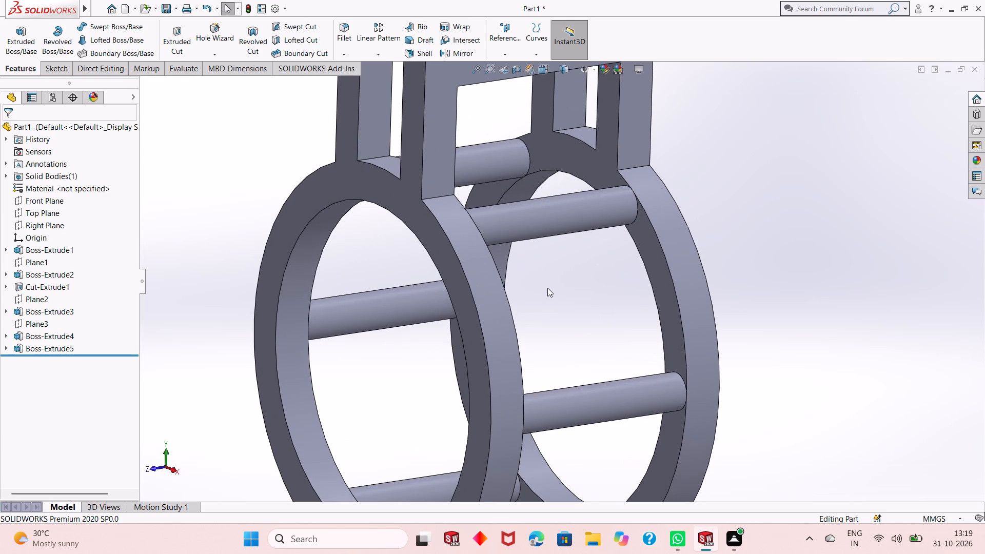
scroll(547, 288, "down", 1)
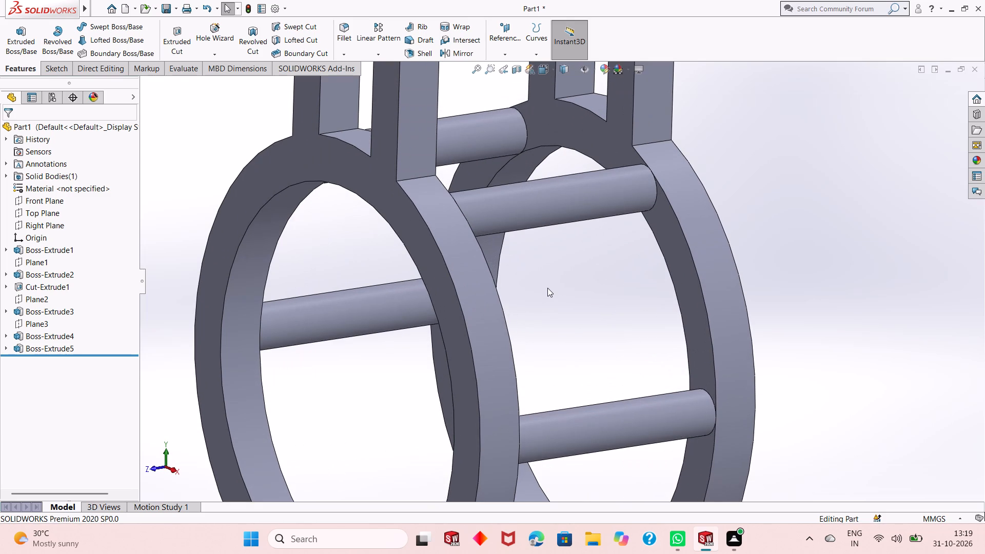
scroll(547, 288, "down", 1)
scroll(547, 288, "up", 1)
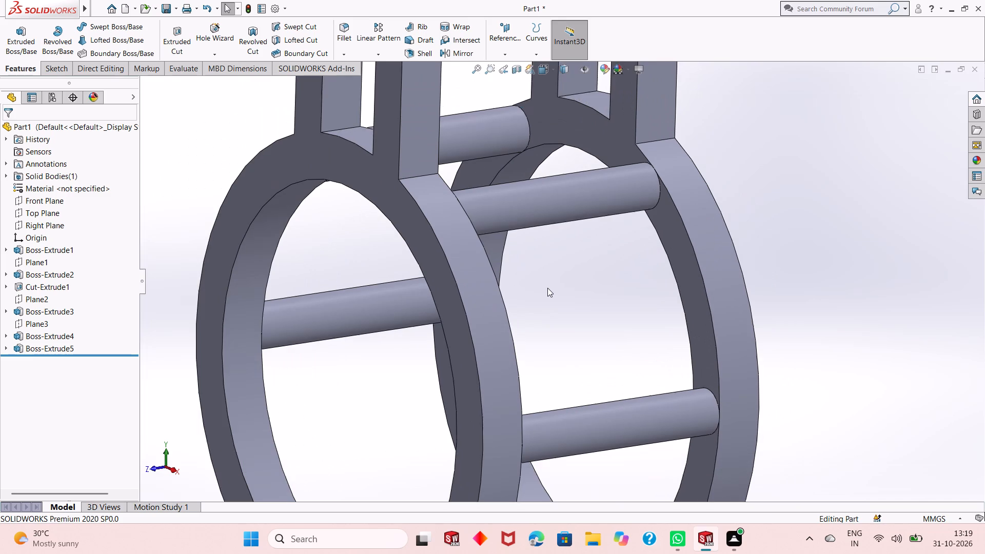
scroll(547, 288, "up", 4)
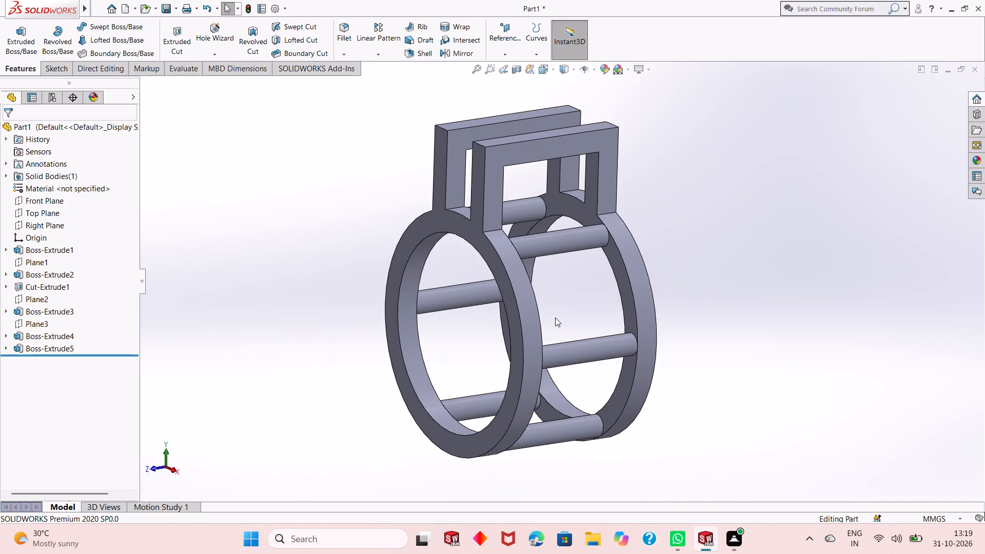
scroll(554, 320, "up", 1)
middle_click_drag(565, 319, 627, 271)
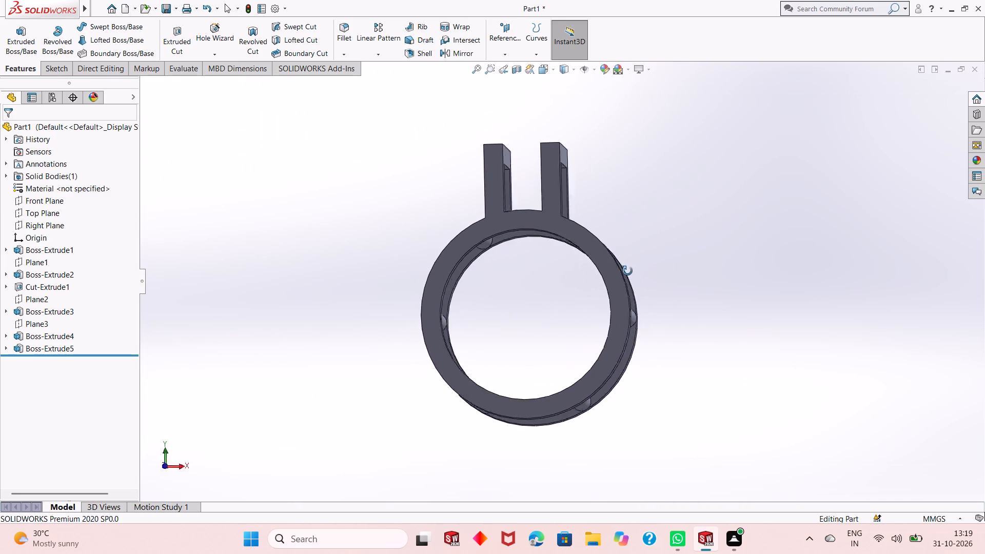
middle_click_drag(627, 271, 649, 301)
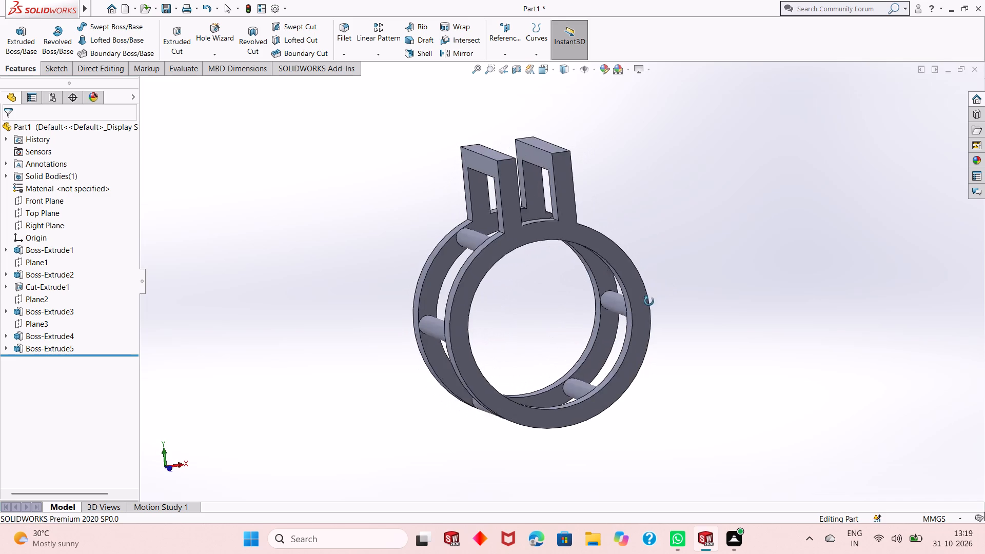
middle_click_drag(649, 301, 563, 346)
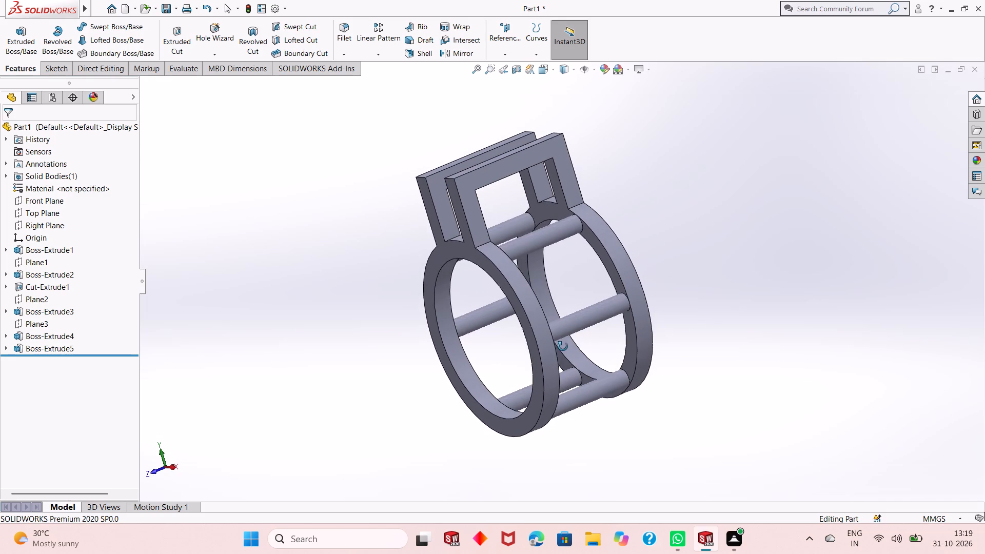
middle_click_drag(563, 346, 561, 349)
scroll(566, 279, "down", 3)
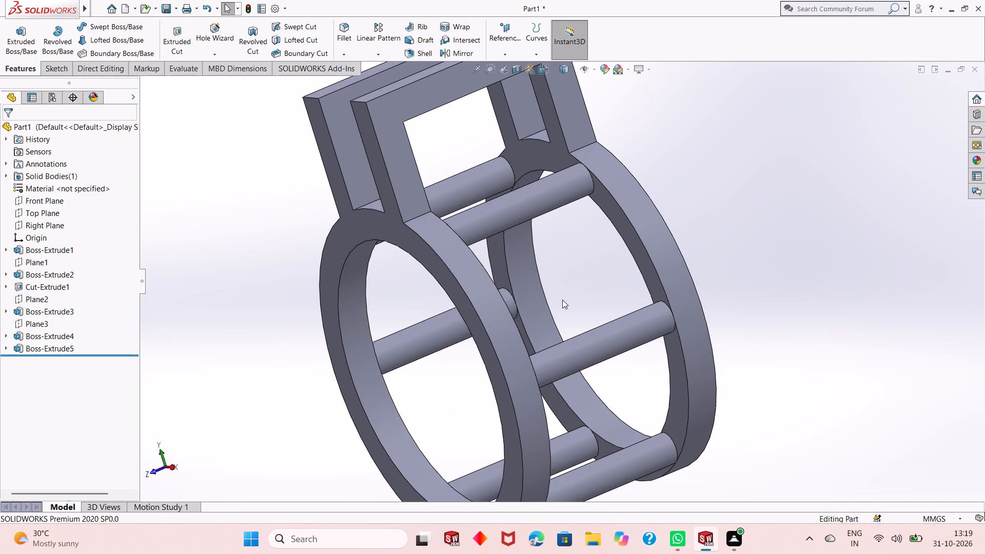
middle_click_drag(562, 300, 575, 288)
scroll(575, 288, "up", 3)
scroll(632, 258, "down", 2)
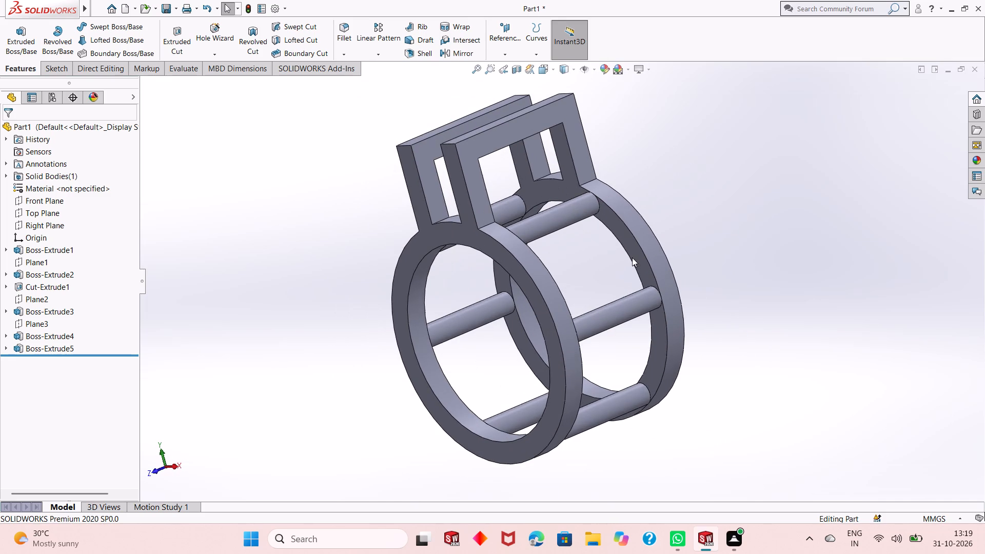
middle_click_drag(579, 290, 610, 269)
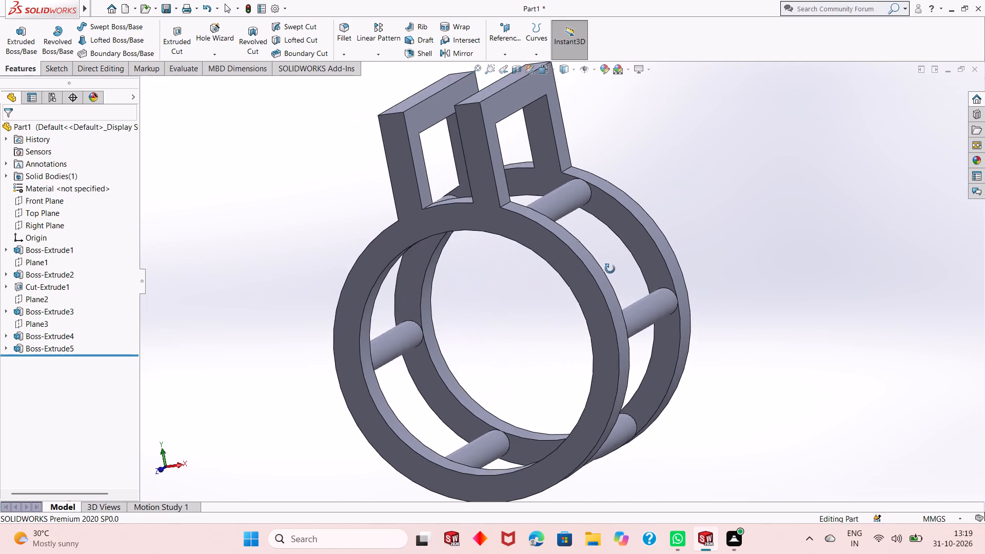
middle_click_drag(610, 269, 615, 274)
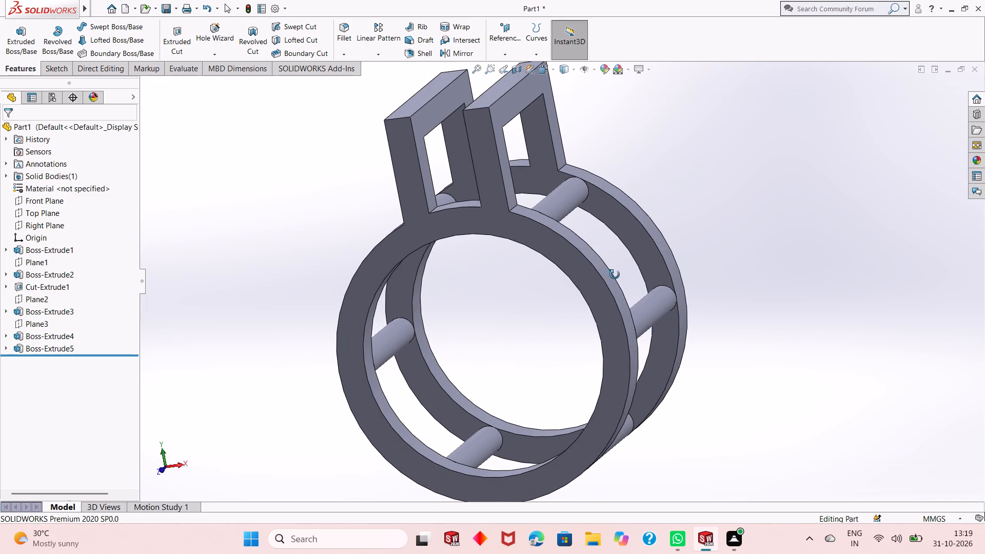
middle_click_drag(615, 274, 597, 282)
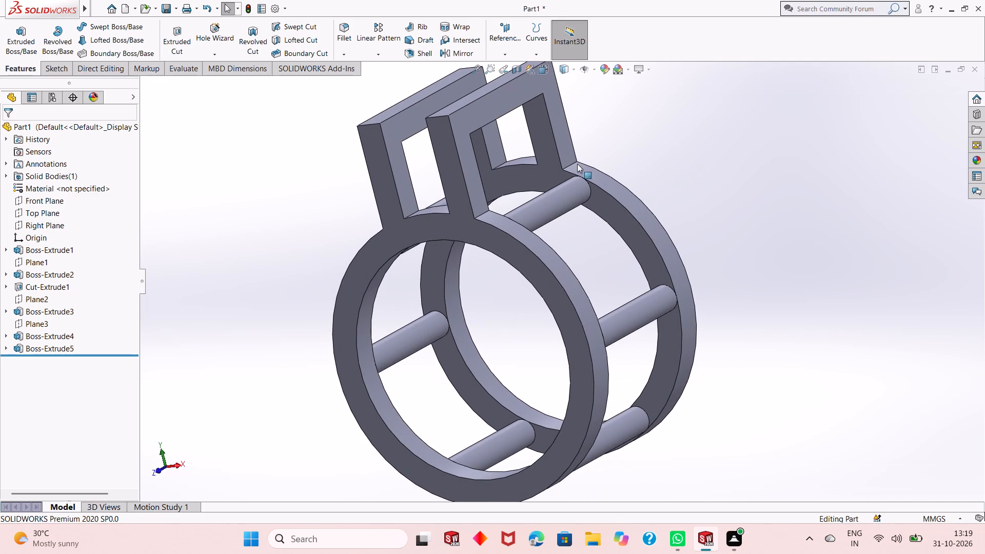
Select the near ring's bore face, three connecting rods and the far ring's inward-facing face segments beside those rods.
left_click(364, 373)
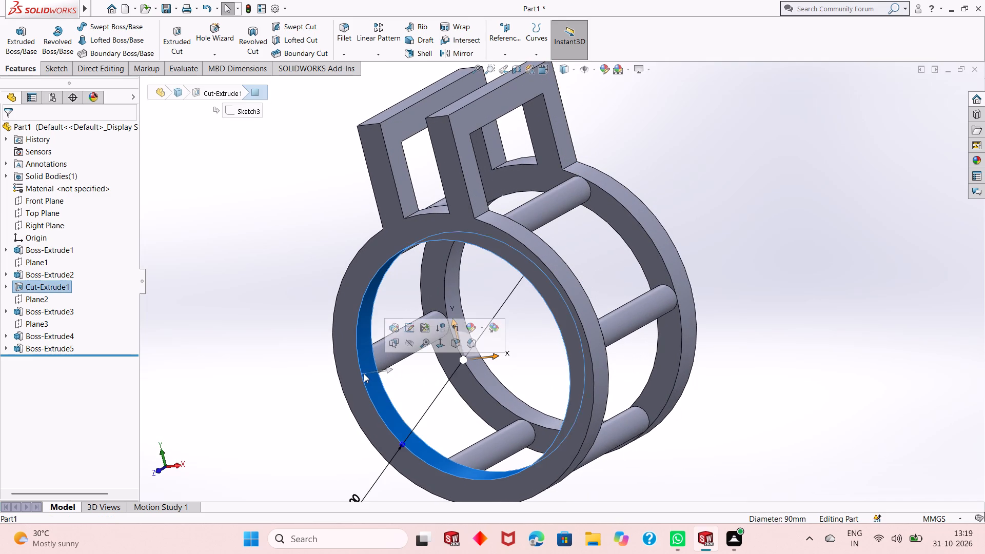
scroll(455, 367, "up", 2)
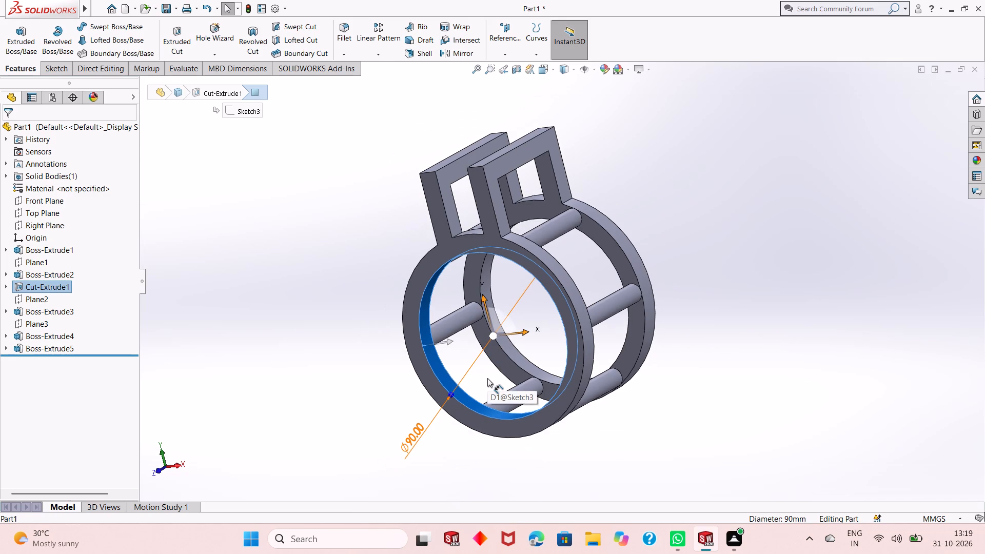
left_click(606, 312, "ctrl")
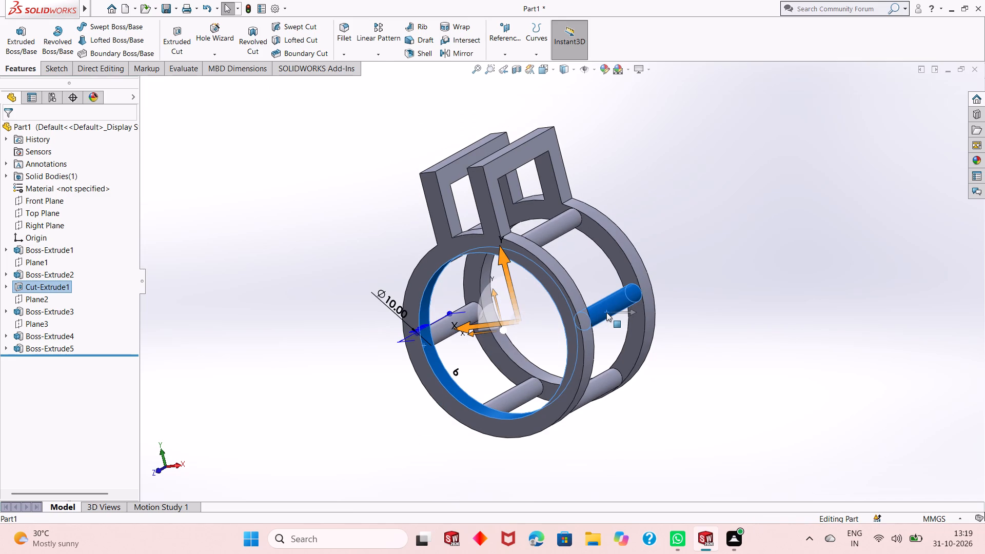
left_click(612, 249, "ctrl")
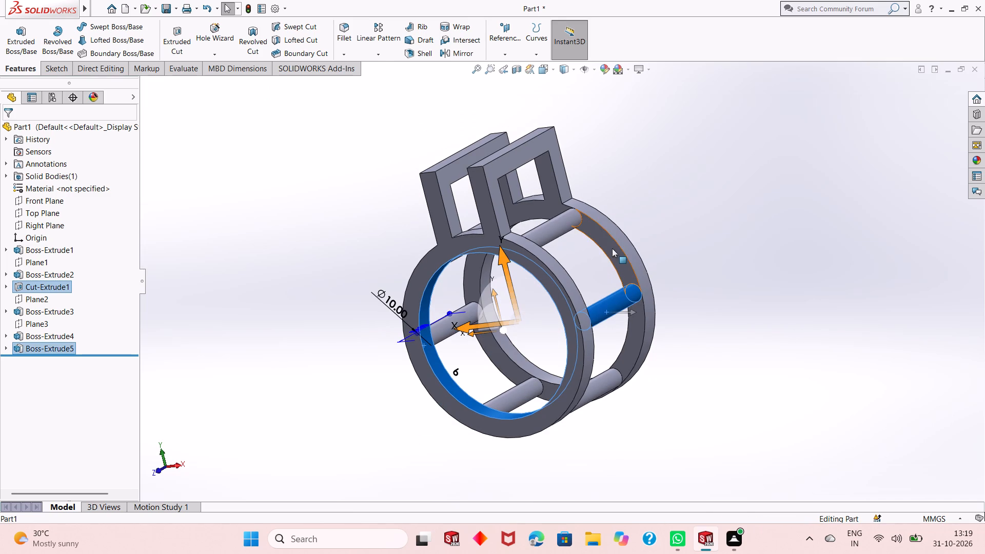
left_click(558, 229, "ctrl")
left_click(541, 208, "ctrl")
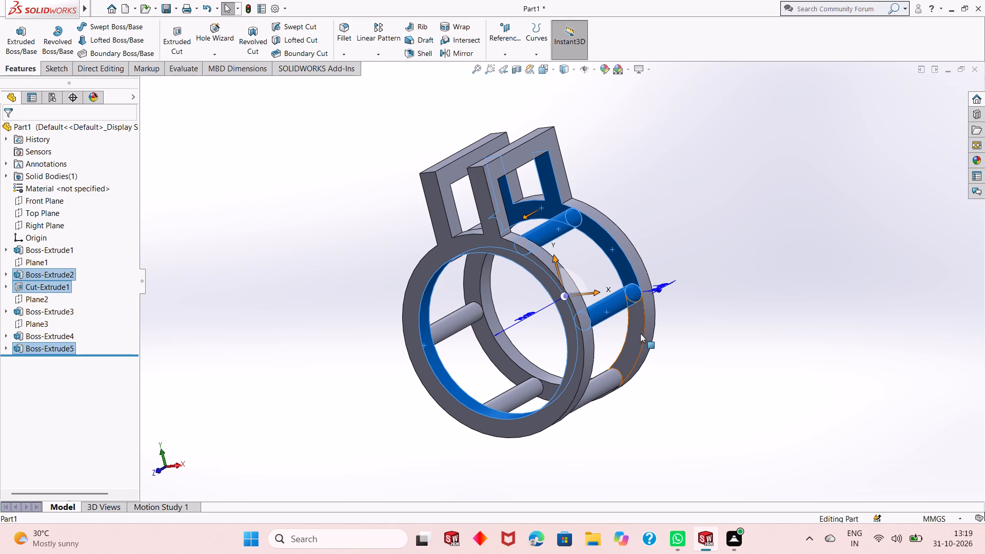
left_click(633, 318, "ctrl")
left_click(608, 378, "ctrl")
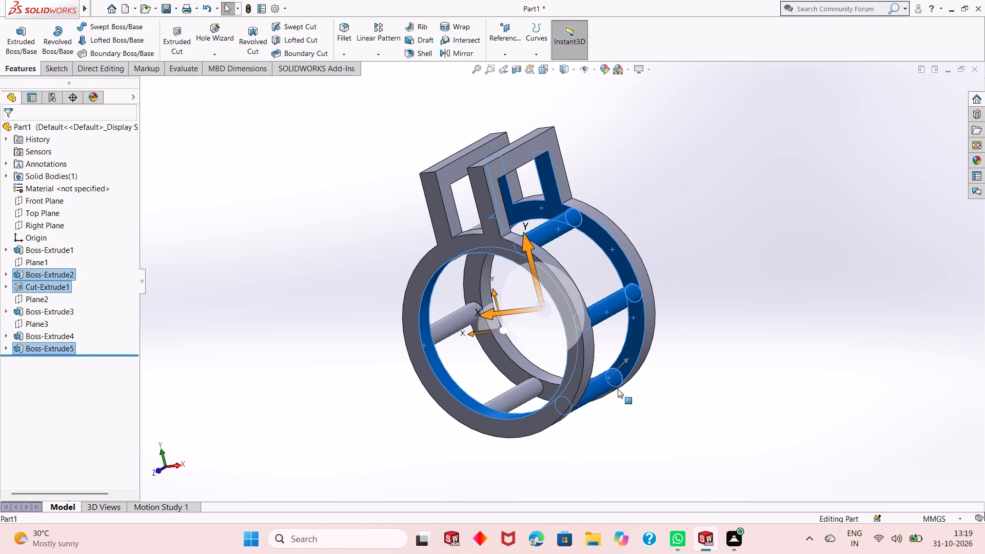
Add the remaining three rods and the remaining inward-facing segments of the same ring to the selection.
middle_click_drag(611, 393, 601, 288)
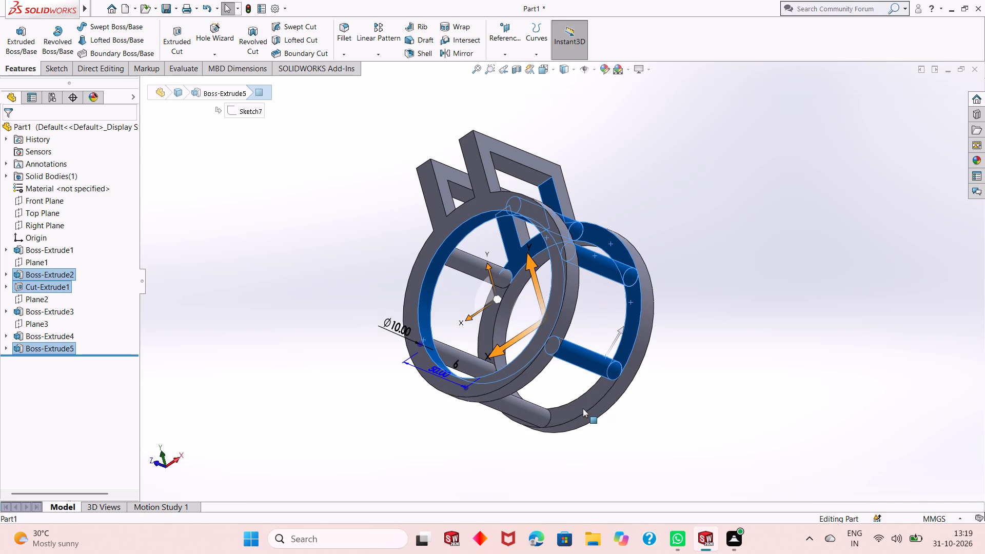
left_click(583, 405, "ctrl")
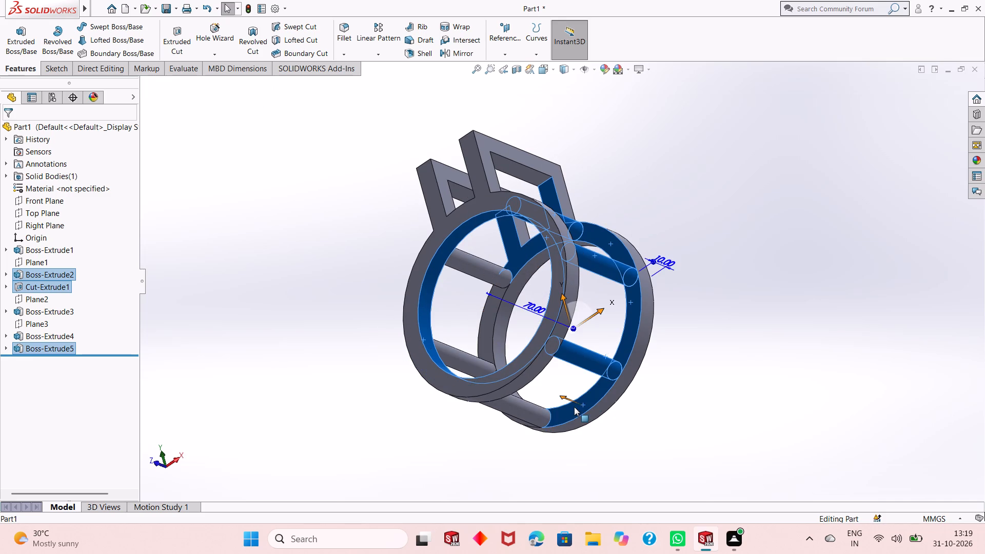
left_click(536, 412, "ctrl")
middle_click_drag(537, 415, 588, 414)
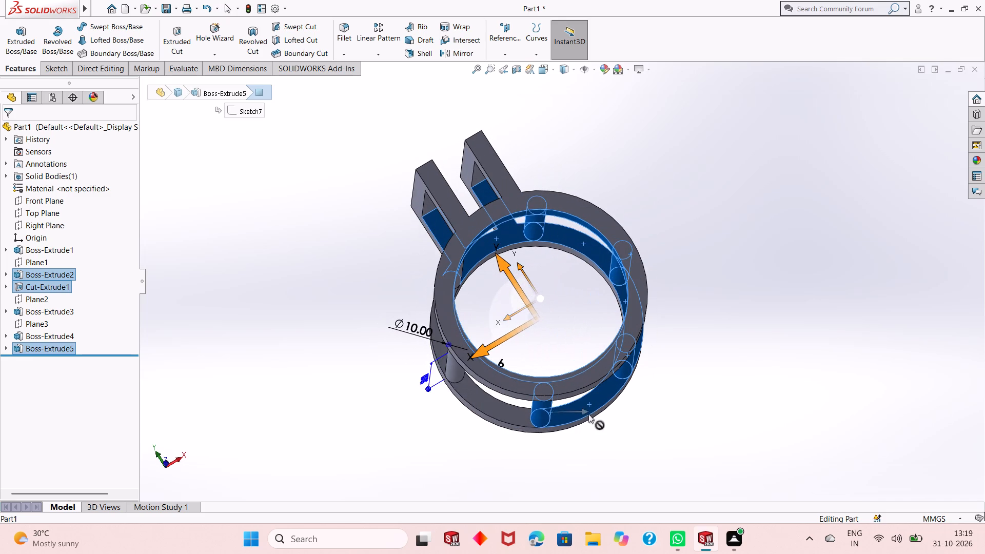
left_click(518, 415, "ctrl")
left_click(458, 374, "ctrl")
middle_click_drag(454, 378, 479, 413)
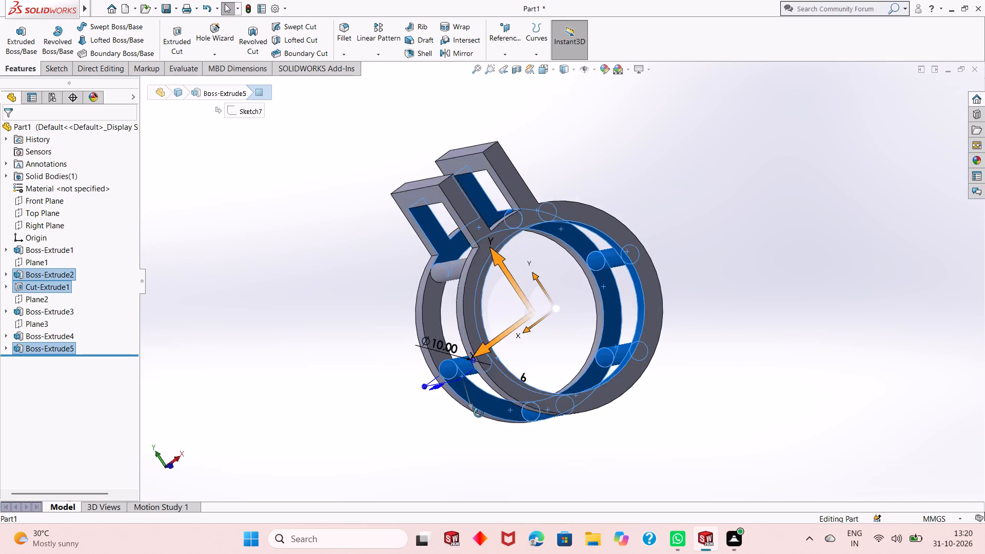
middle_click_drag(479, 413, 488, 425)
left_click(433, 330, "ctrl")
left_click(460, 266, "ctrl")
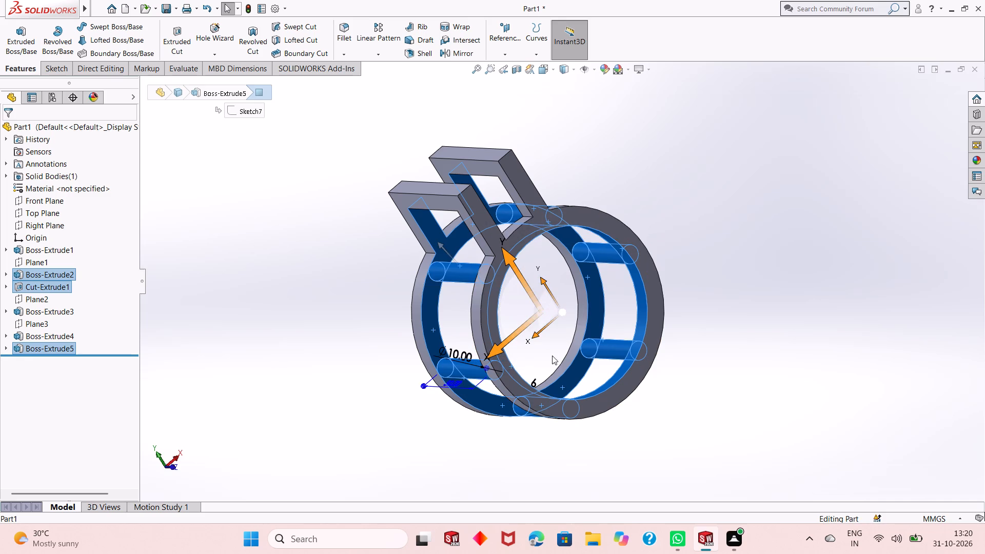
Examine the selected rods and inner ring faces from all around to check which faces are included.
middle_click_drag(561, 353, 453, 445)
middle_click_drag(486, 380, 522, 408)
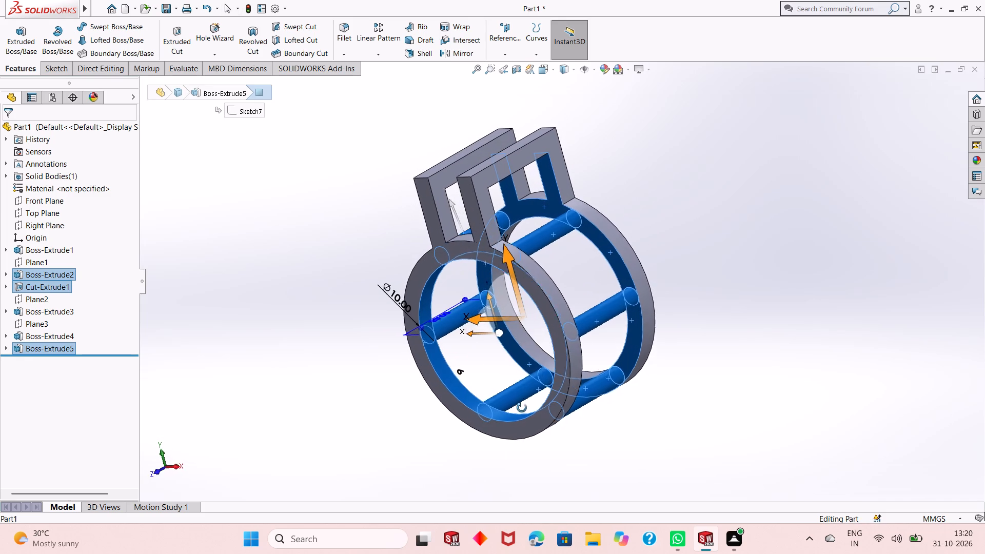
middle_click_drag(522, 408, 476, 420)
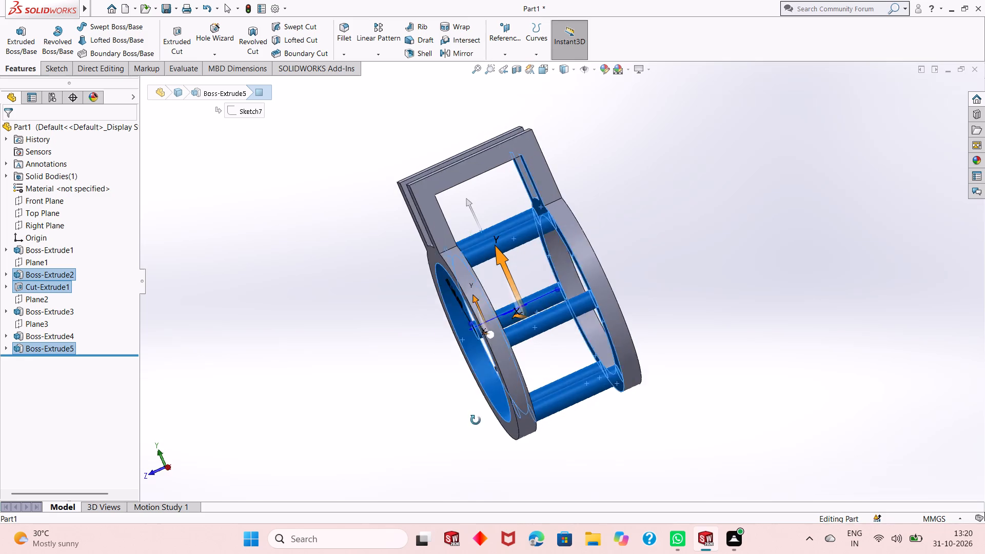
middle_click_drag(476, 420, 475, 408)
middle_click_drag(480, 405, 505, 385)
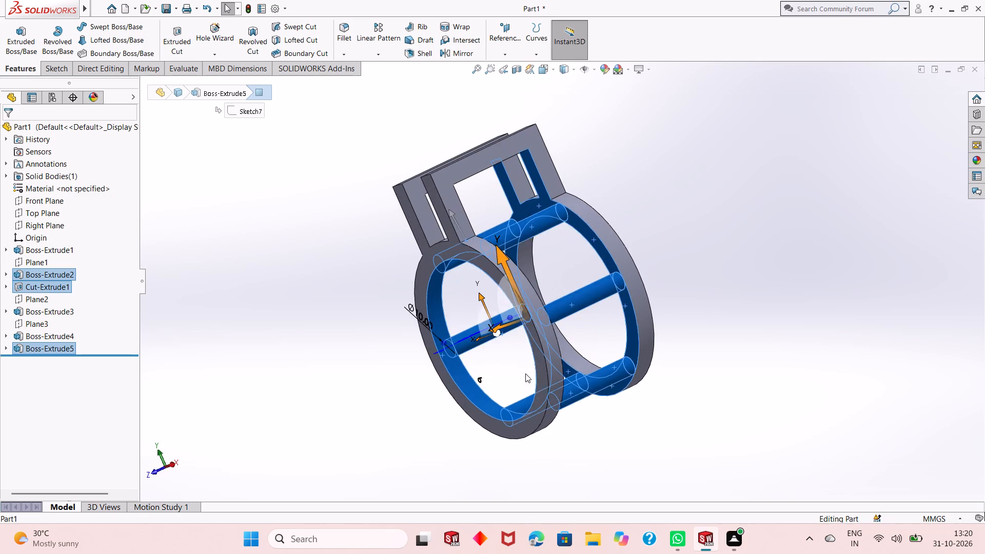
middle_click_drag(545, 358, 555, 346)
middle_click_drag(584, 406, 628, 318)
middle_click(631, 310)
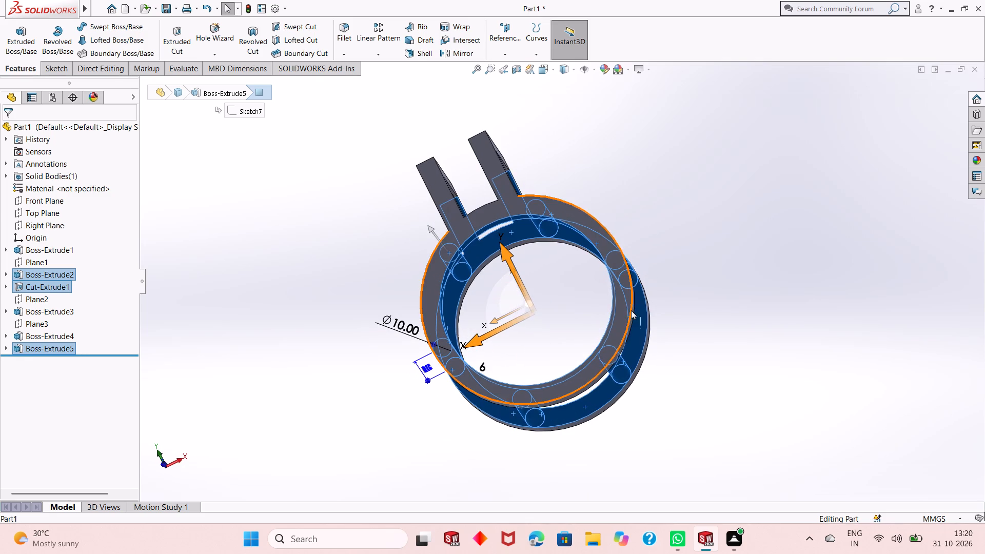
middle_click_drag(567, 302, 522, 384)
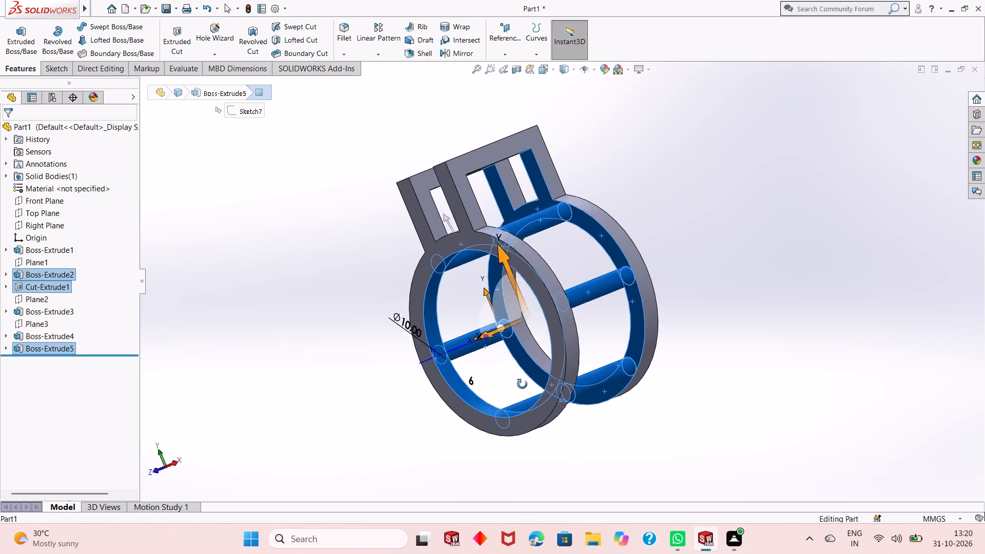
middle_click_drag(522, 384, 517, 392)
middle_click_drag(563, 302, 582, 342)
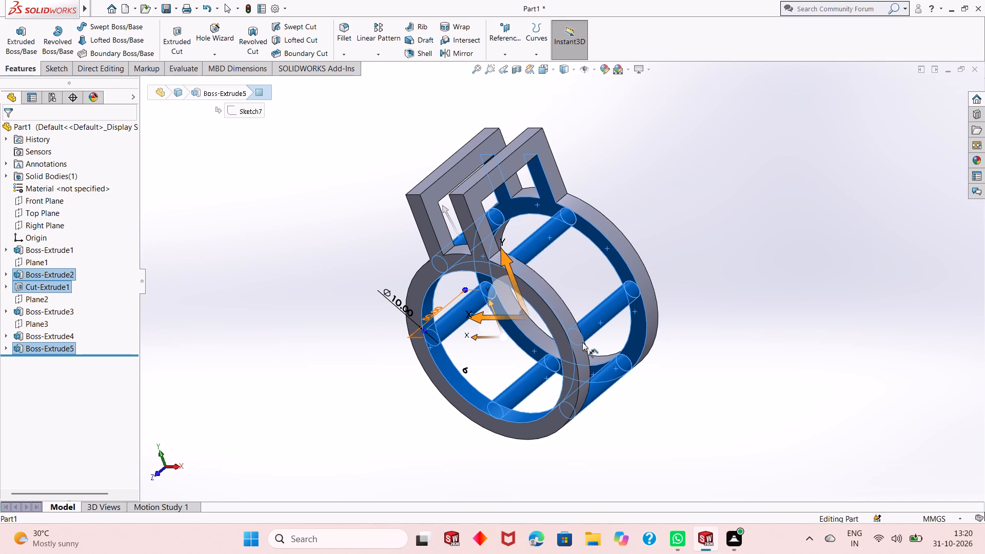
Add the outer top face of one U-shaped bridge to the face selection.
scroll(581, 333, "up", 2)
scroll(596, 293, "down", 2)
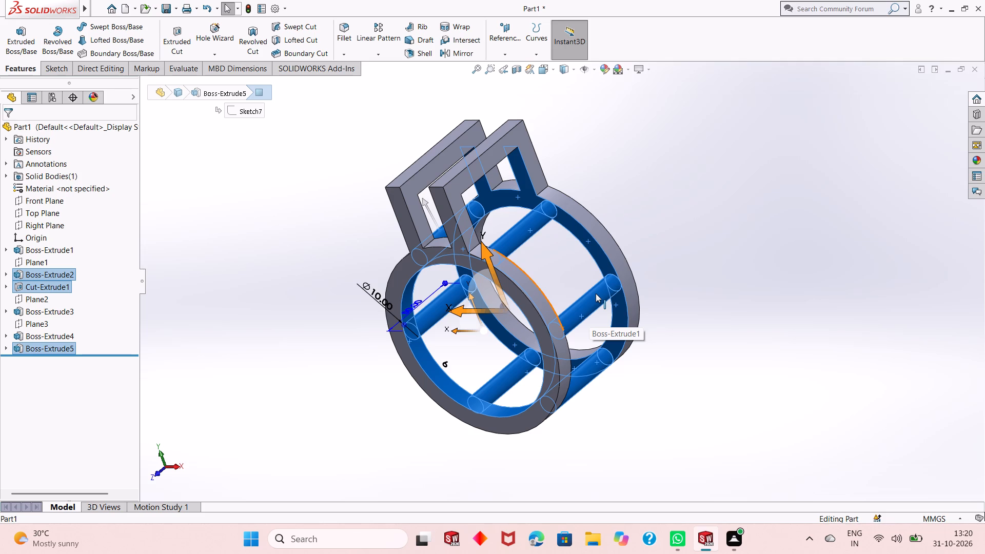
scroll(572, 309, "down", 1)
scroll(568, 310, "up", 2)
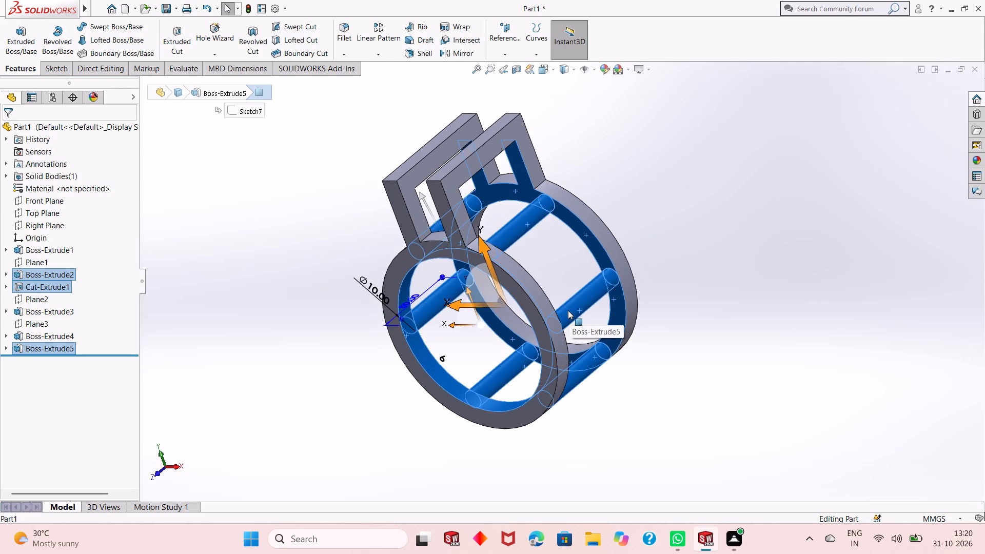
scroll(568, 310, "up", 1)
scroll(490, 153, "down", 3)
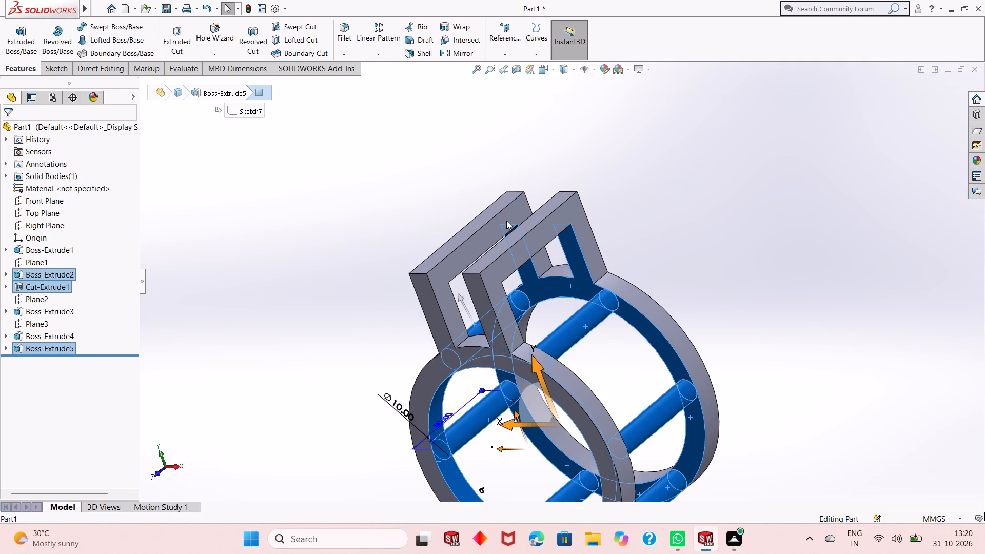
left_click(528, 224, "ctrl")
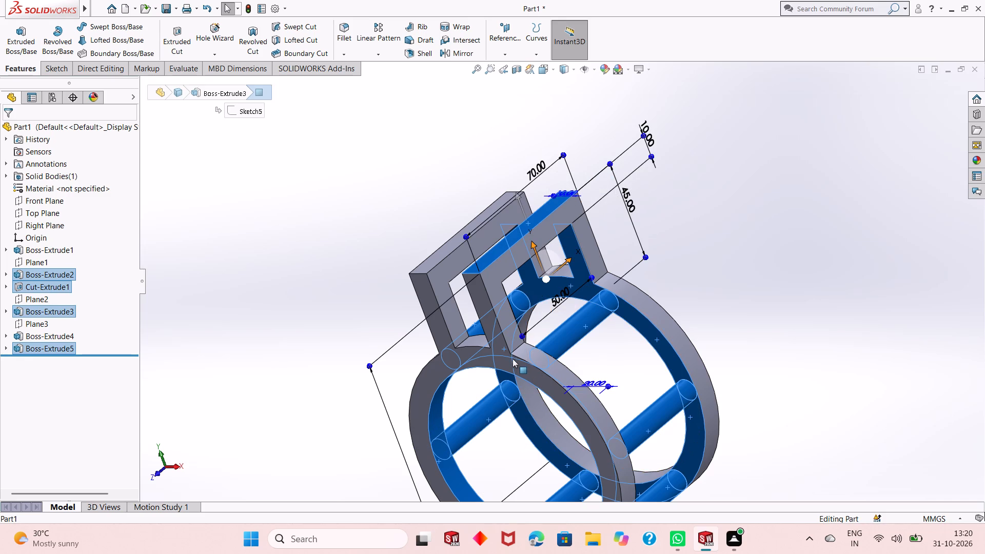
Examine both rings, the rods and the bridges from all sides for inner faces missing from the selection.
scroll(513, 359, "up", 2)
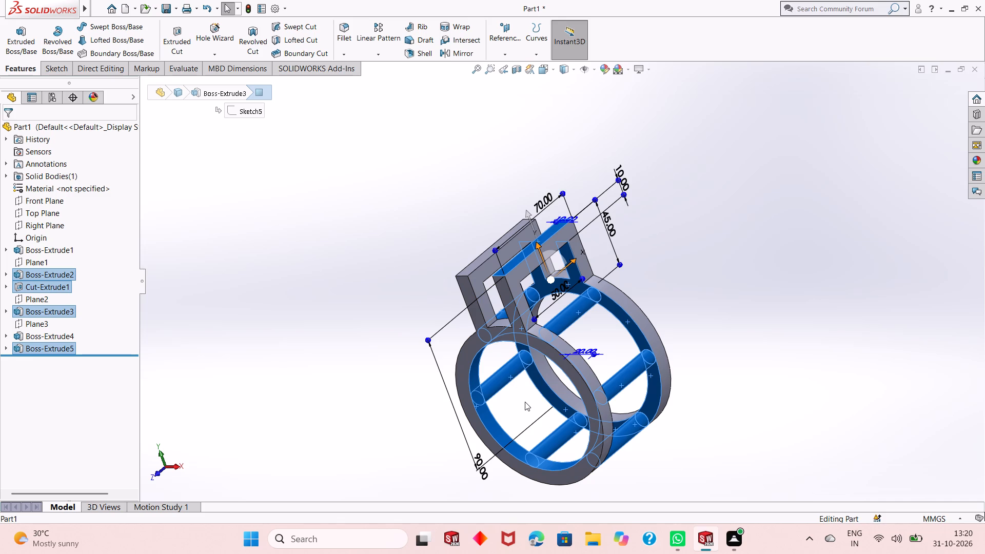
middle_click_drag(673, 338, 674, 318)
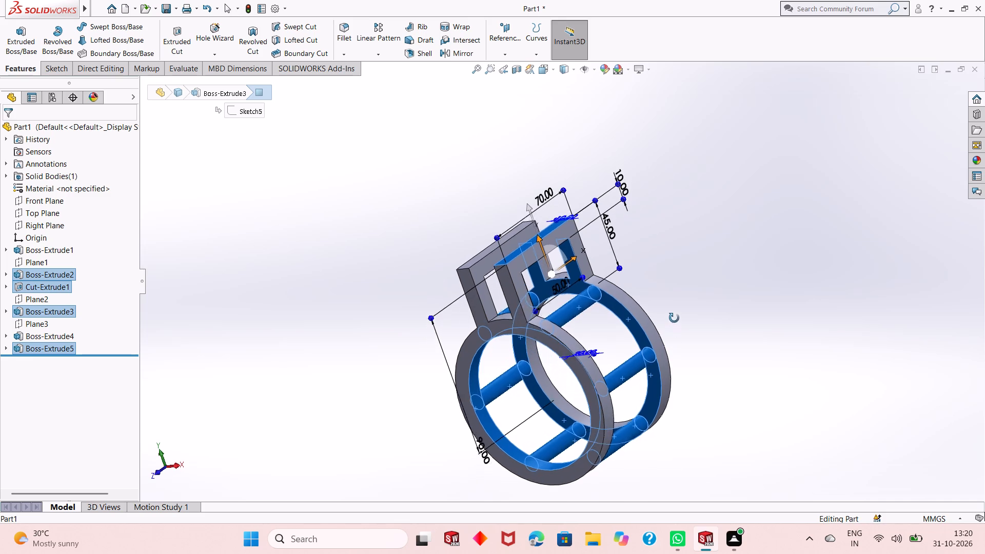
middle_click_drag(674, 318, 674, 318)
middle_click_drag(676, 313, 680, 298)
middle_click_drag(682, 292, 685, 287)
middle_click(685, 286)
middle_click_drag(685, 332, 691, 342)
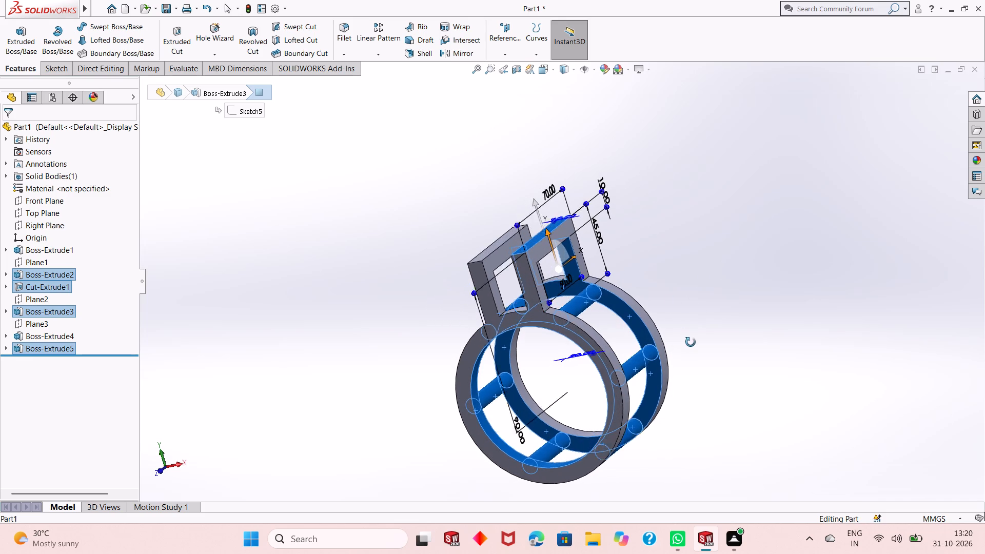
middle_click_drag(691, 342, 755, 287)
middle_click_drag(772, 283, 777, 282)
middle_click(778, 282)
middle_click(781, 281)
middle_click(781, 281)
middle_click_drag(752, 286, 743, 287)
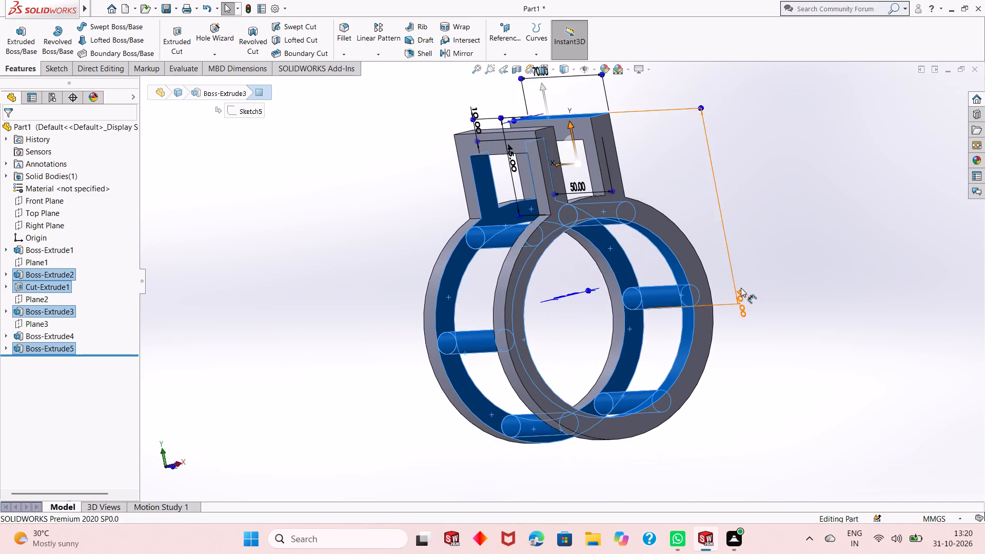
scroll(617, 314, "up", 2)
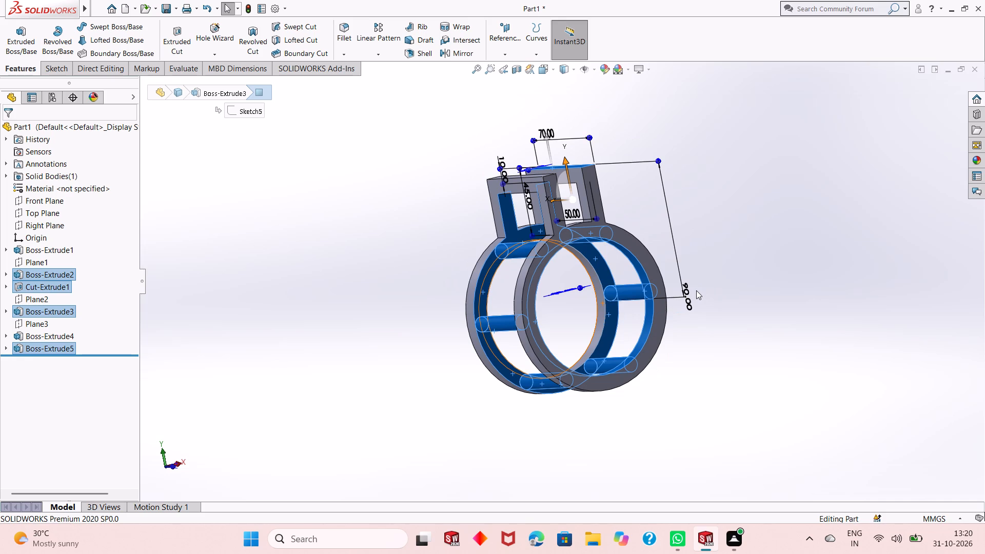
middle_click_drag(700, 269, 592, 306)
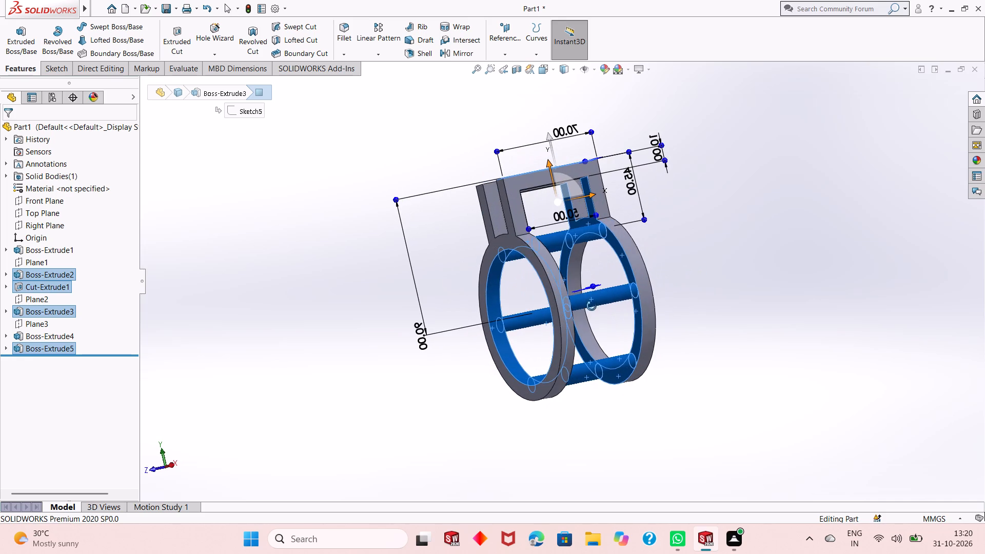
middle_click_drag(592, 306, 592, 323)
middle_click_drag(652, 270, 666, 254)
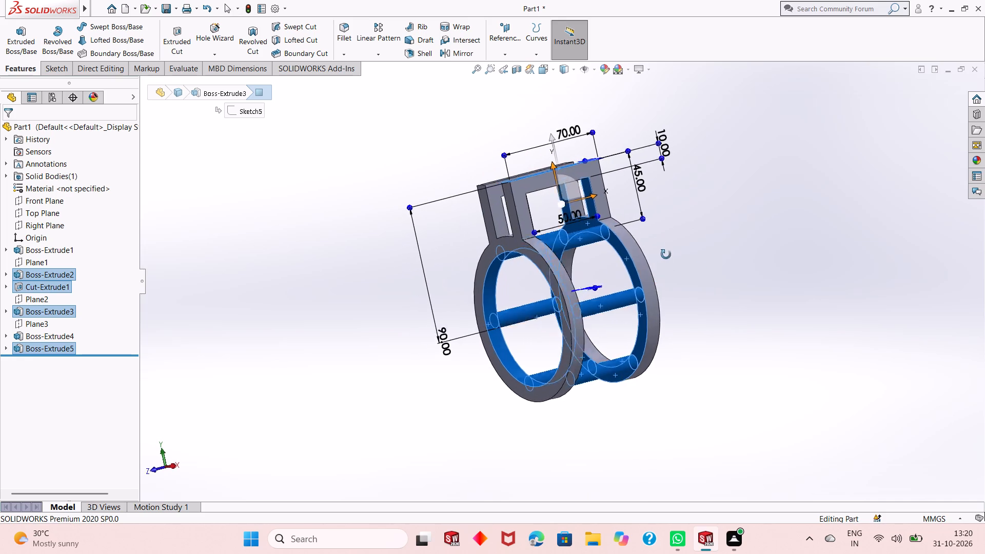
middle_click_drag(666, 254, 689, 235)
middle_click_drag(694, 242, 675, 279)
scroll(606, 252, "down", 2)
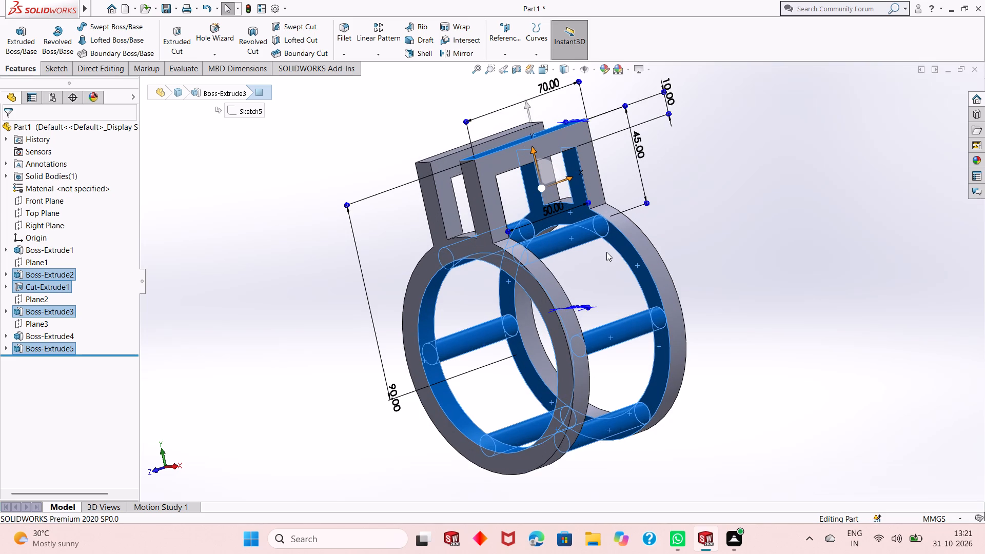
scroll(579, 329, "up", 1)
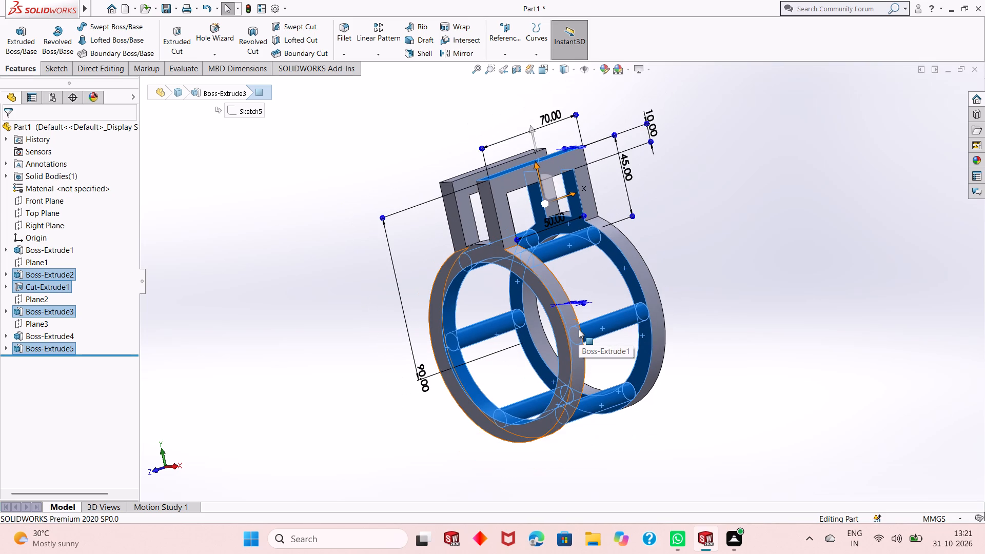
Add the other ring's bore face to the selection and apply a bright yellow colour appearance to all selected faces.
left_click(536, 342, "ctrl")
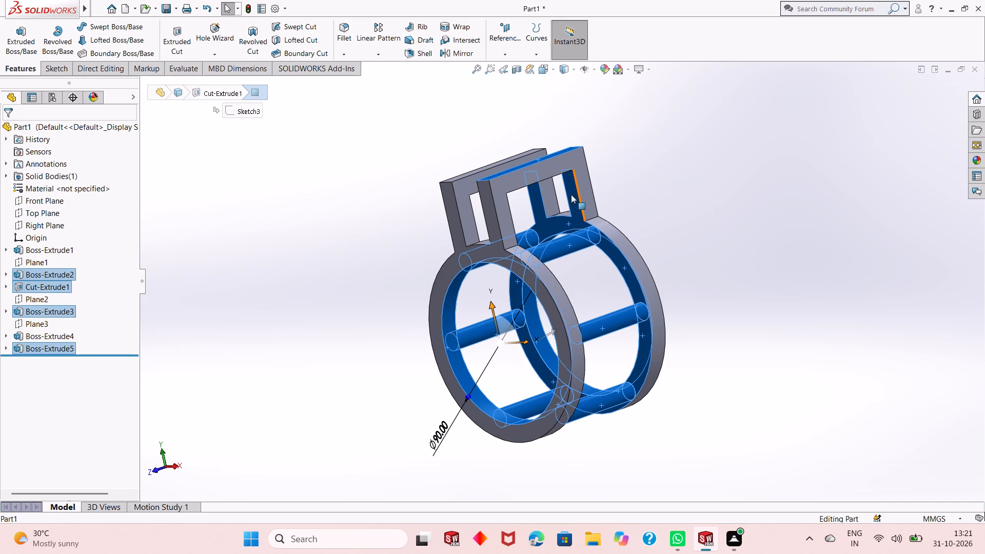
left_click(600, 72)
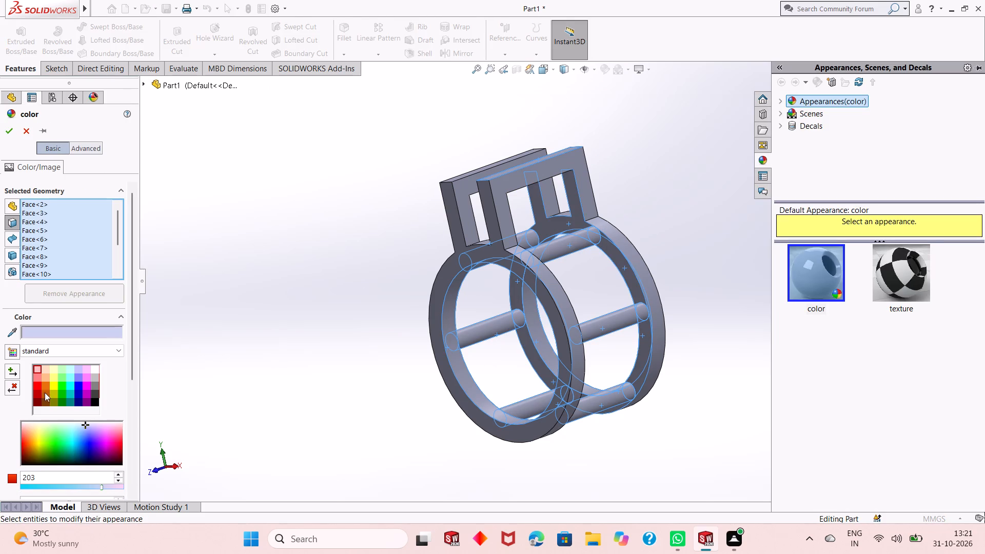
left_click(52, 383)
left_click(53, 374)
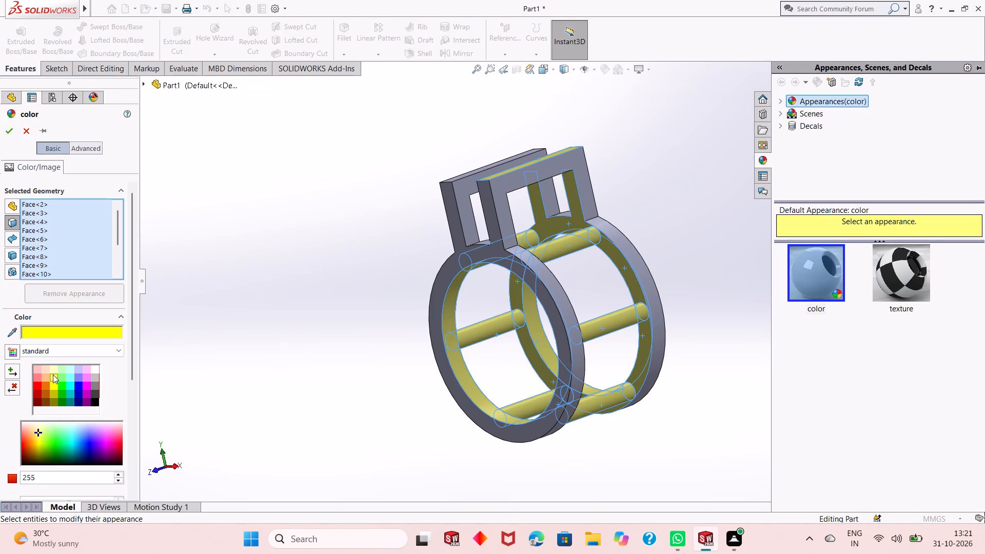
left_click(53, 384)
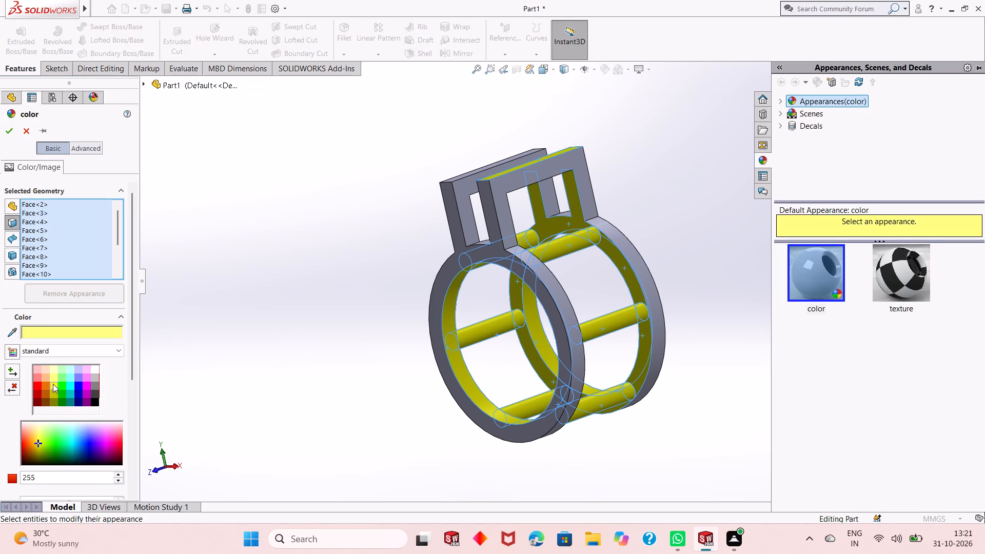
left_click(14, 123)
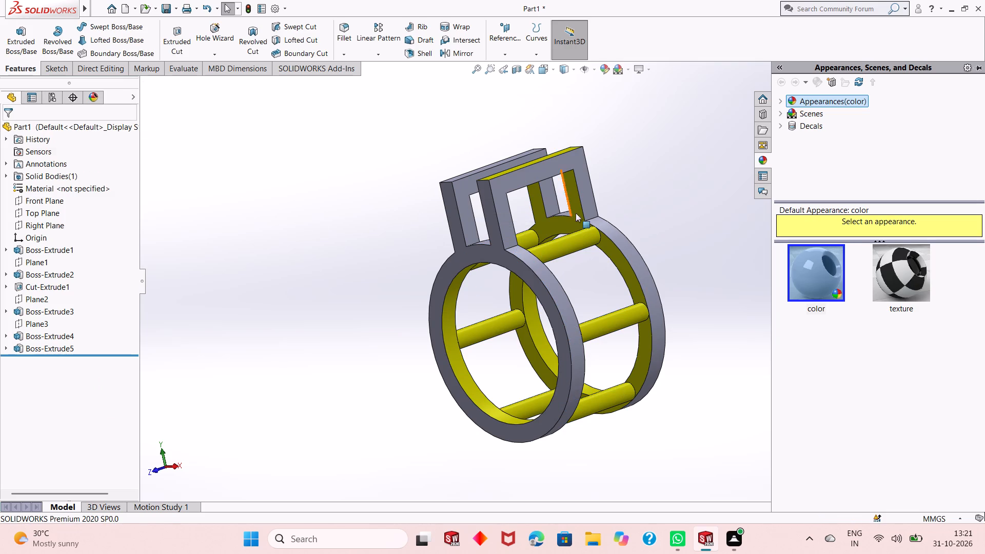
Select the outer rim faces of both rings, including the short segments between the bridge legs.
left_click(614, 236)
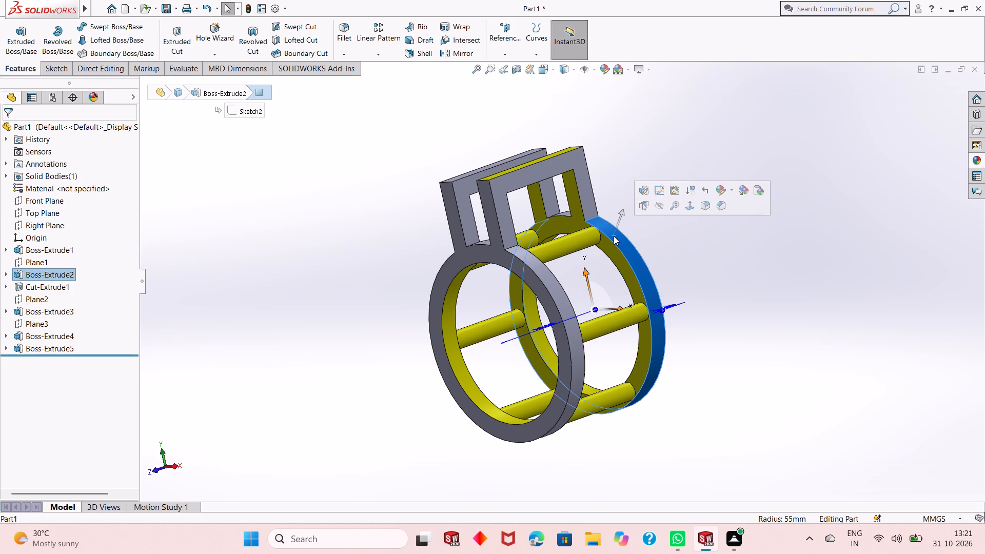
left_click(566, 212, "ctrl")
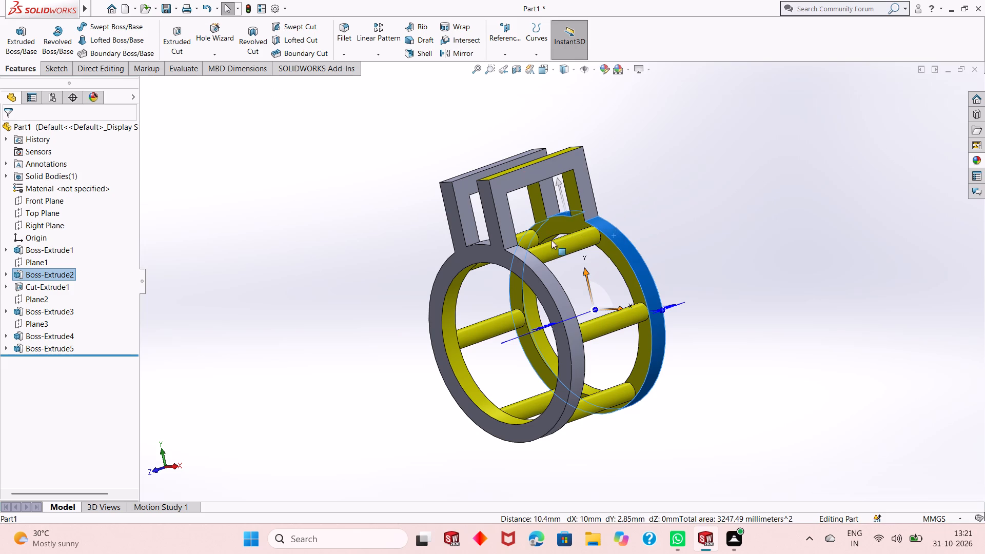
left_click(539, 264, "ctrl")
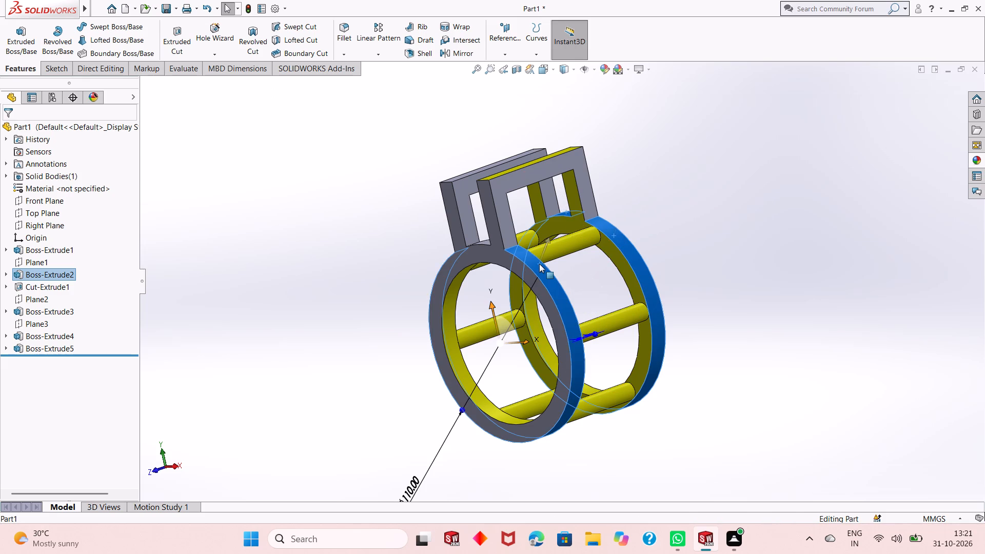
left_click(483, 241, "ctrl")
Examine both rings from all around to check that every outer rim face is included in the selection.
middle_click_drag(460, 267, 541, 300)
middle_click(493, 332)
middle_click(543, 300)
middle_click_drag(543, 300, 509, 347)
middle_click(509, 348)
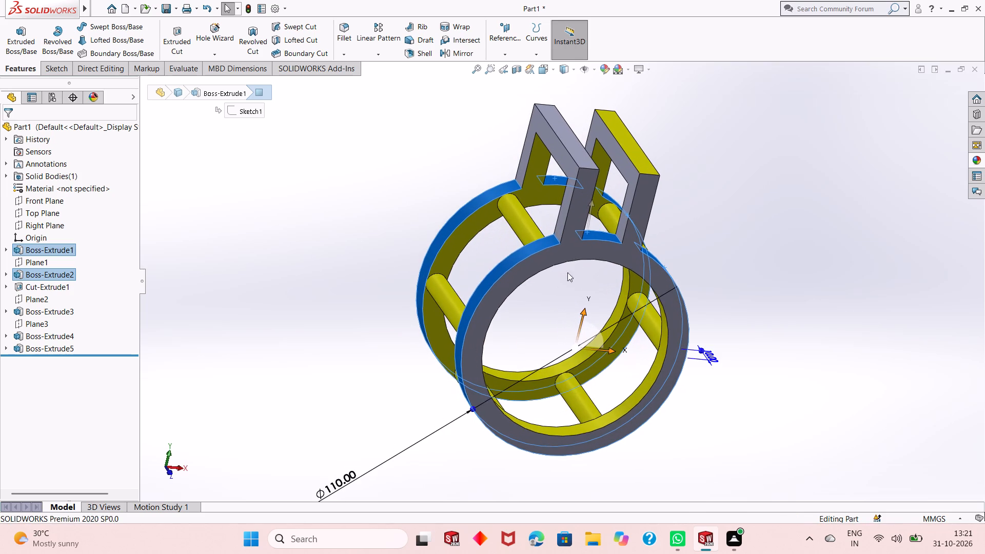
middle_click_drag(585, 250, 531, 332)
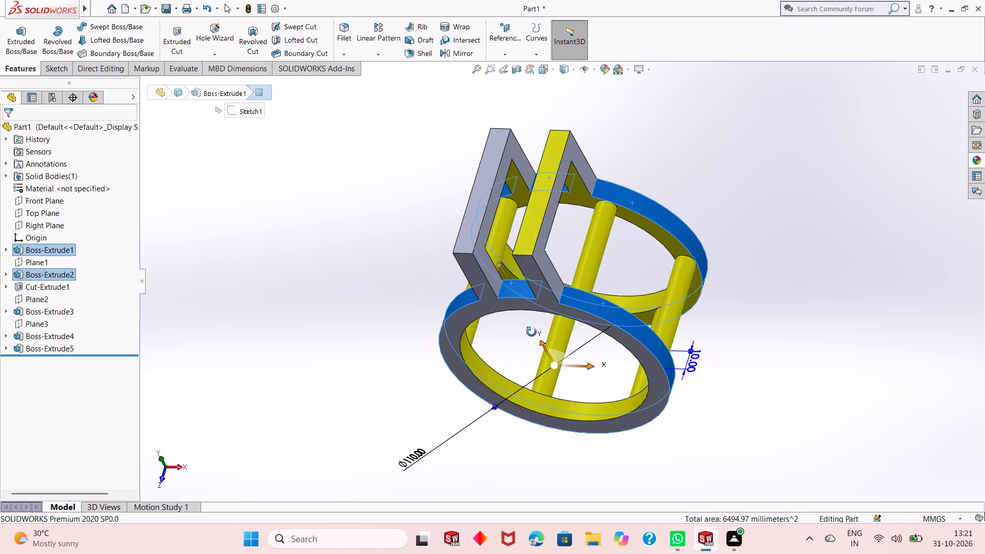
middle_click_drag(531, 332, 556, 234)
middle_click_drag(584, 345, 583, 338)
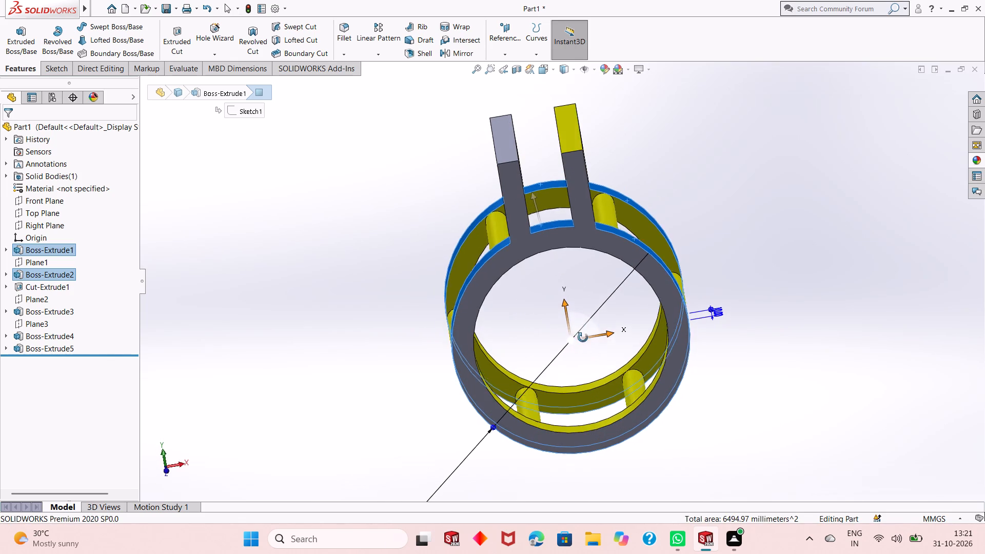
middle_click_drag(583, 338, 580, 185)
middle_click(573, 328)
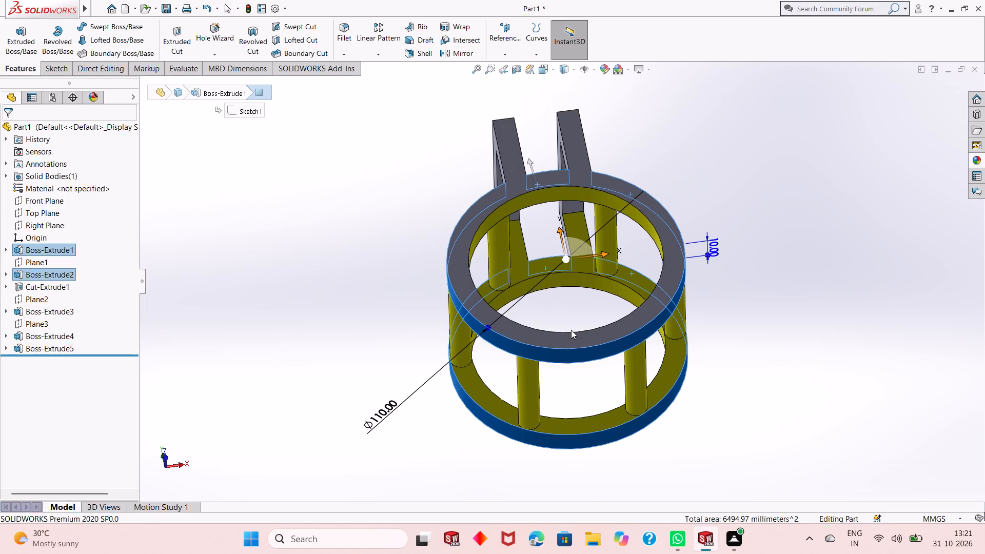
middle_click_drag(565, 261, 525, 398)
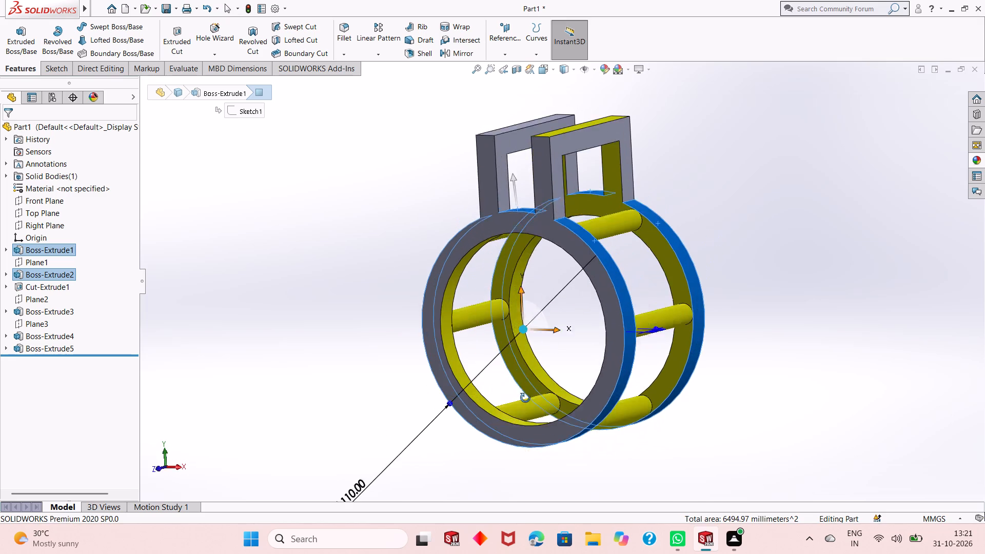
middle_click_drag(525, 398, 520, 419)
Apply an orange colour appearance to the selected outer rim faces of both rings.
left_click(600, 67)
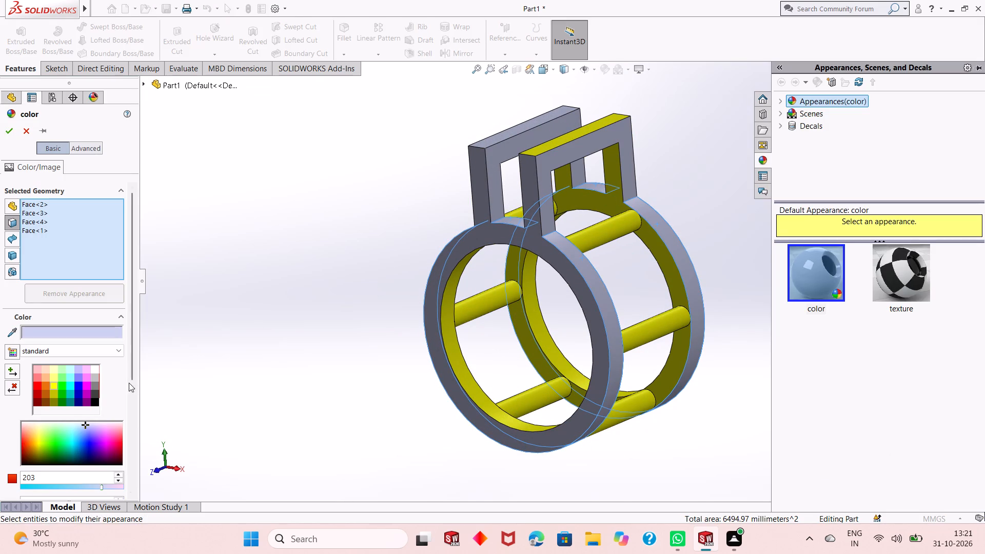
left_click(43, 384)
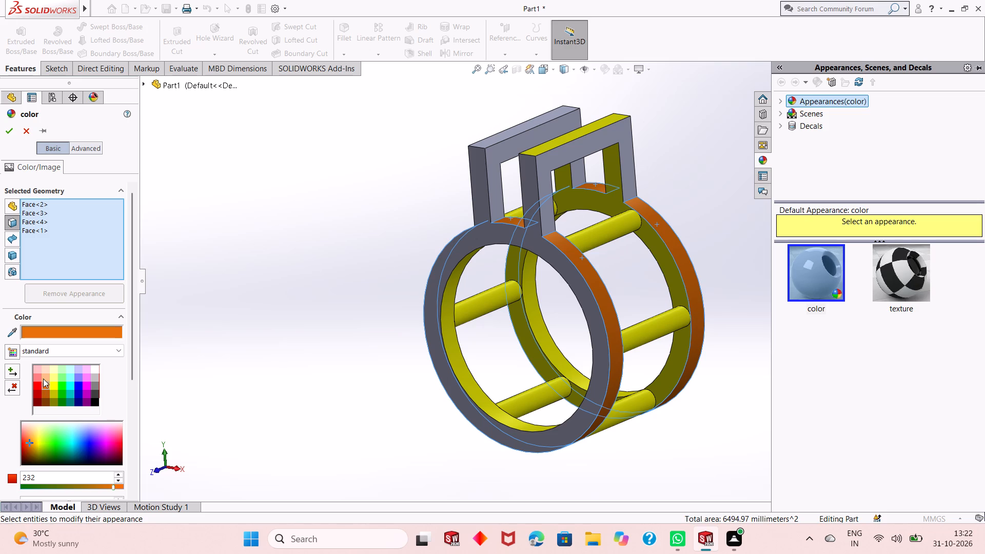
left_click(43, 379)
left_click(45, 393)
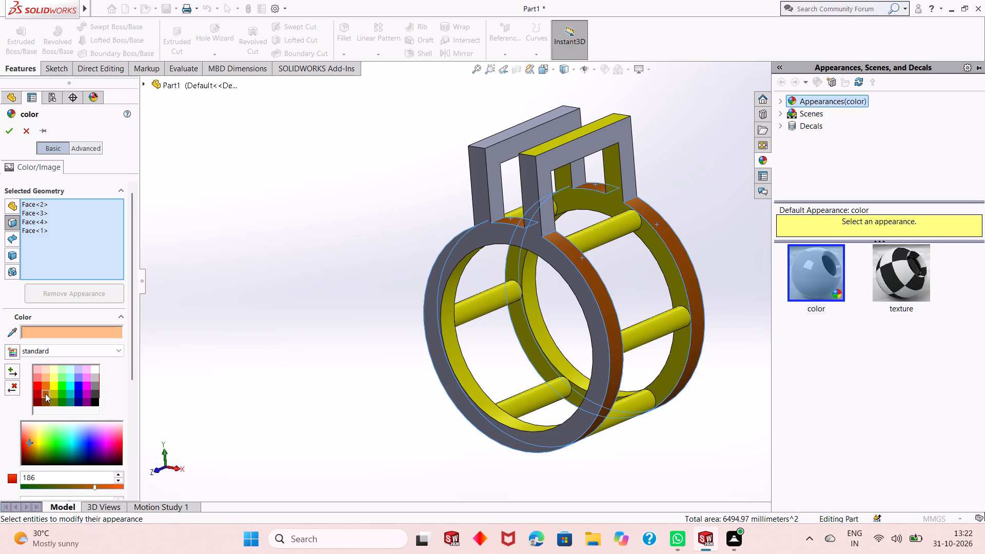
left_click(45, 387)
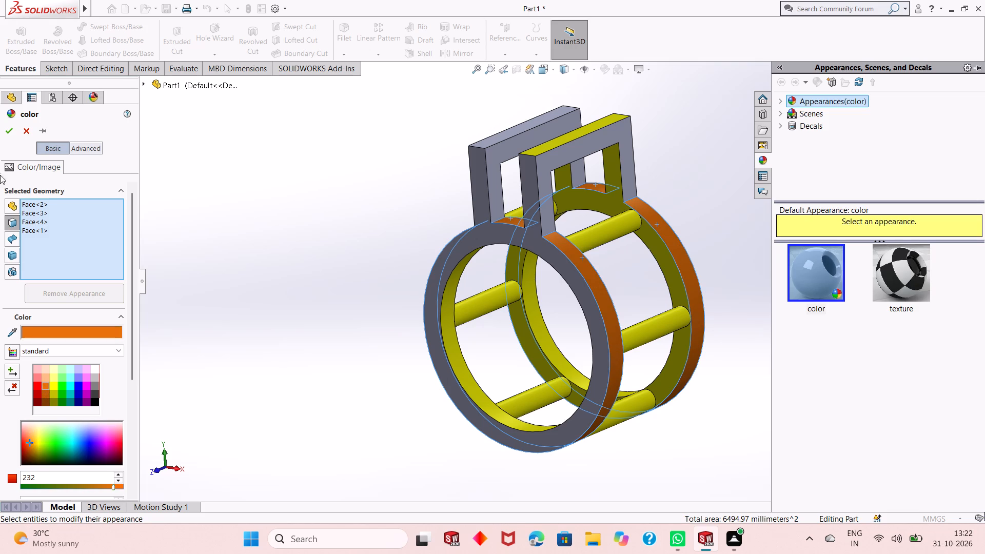
left_click(7, 137)
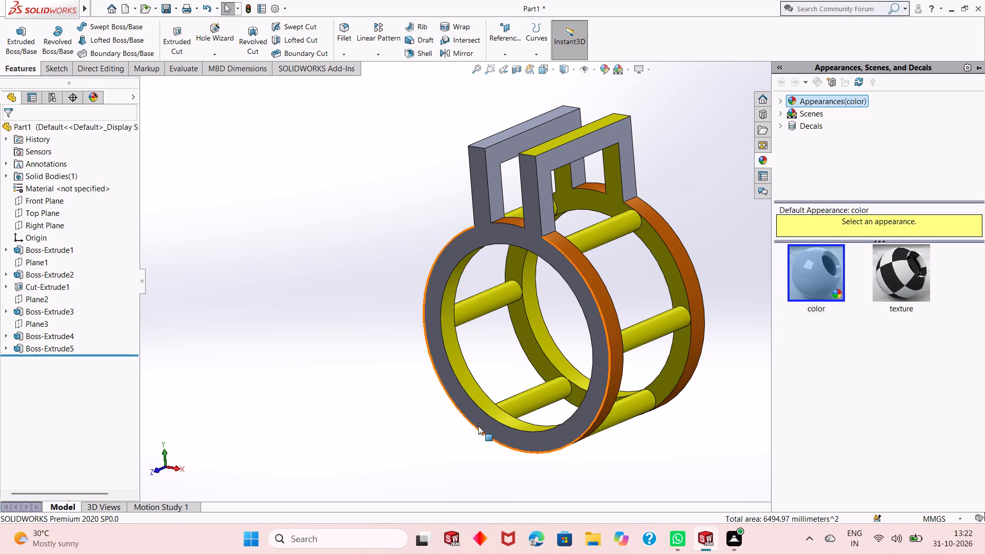
Examine the coloured part from several angles for faces that still need a colour.
scroll(499, 354, "up", 2)
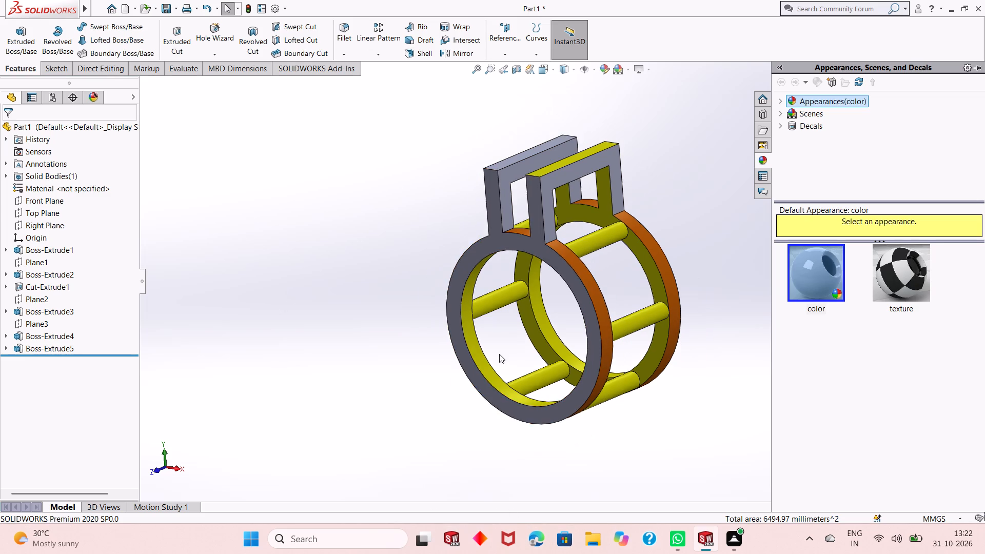
scroll(499, 354, "up", 1)
scroll(554, 268, "down", 2)
left_click(682, 208)
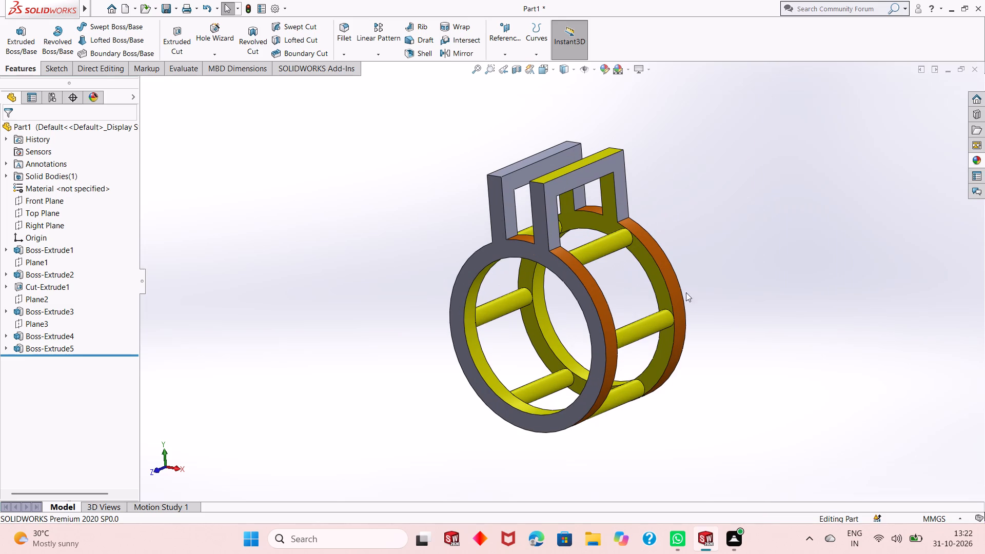
middle_click_drag(684, 308, 561, 393)
middle_click_drag(560, 395, 616, 367)
middle_click_drag(658, 350, 684, 331)
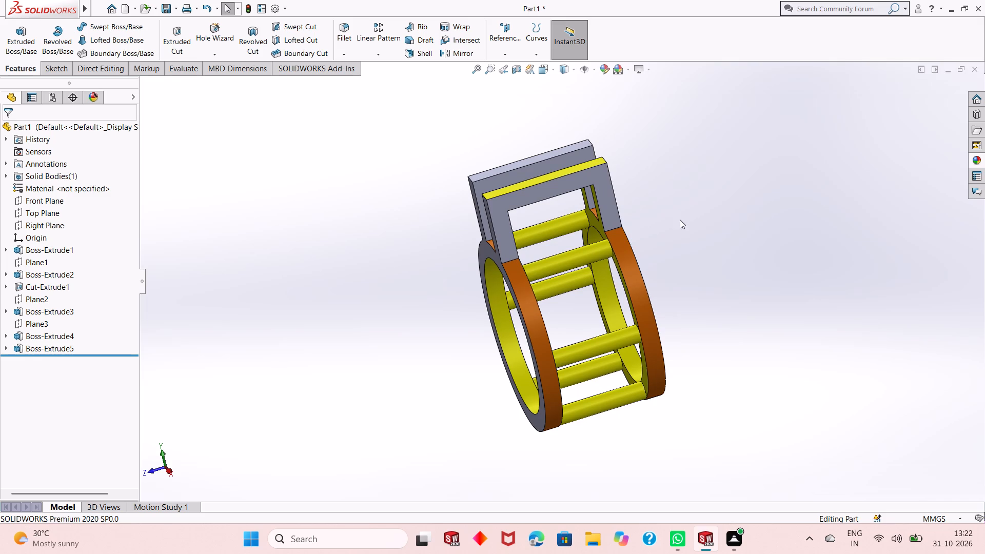
scroll(597, 285, "down", 3)
scroll(581, 319, "up", 2)
middle_click_drag(599, 297, 647, 209)
middle_click_drag(649, 206, 636, 246)
middle_click_drag(635, 248, 627, 266)
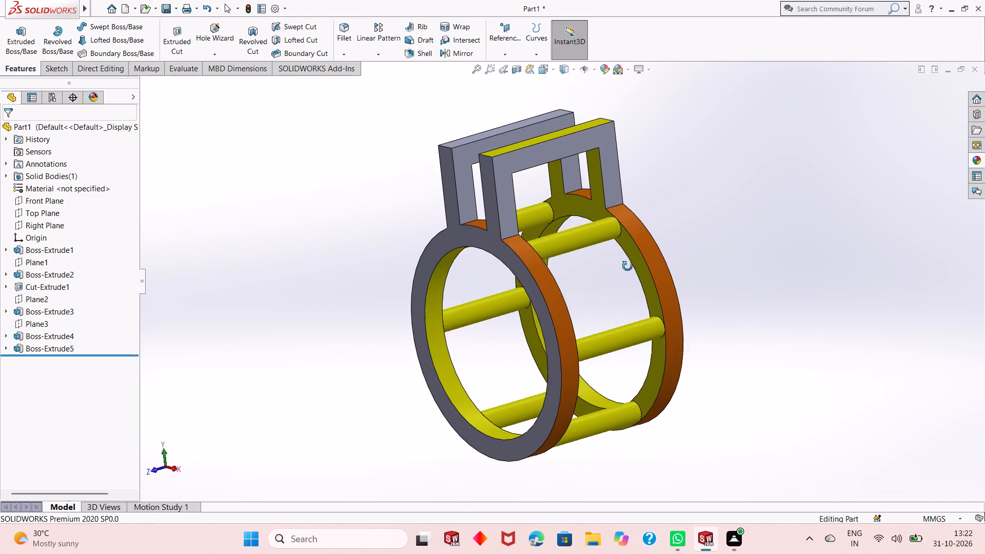
middle_click_drag(627, 266, 626, 272)
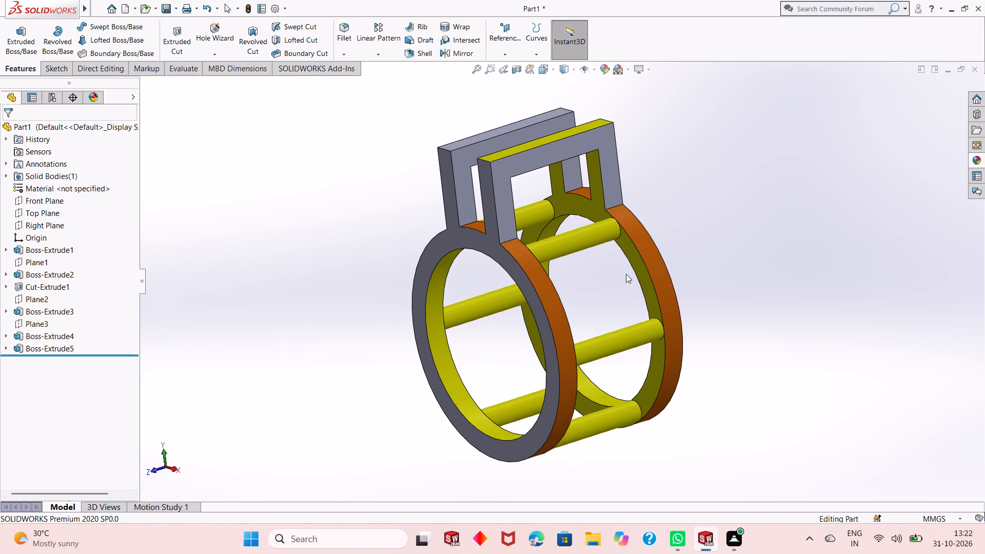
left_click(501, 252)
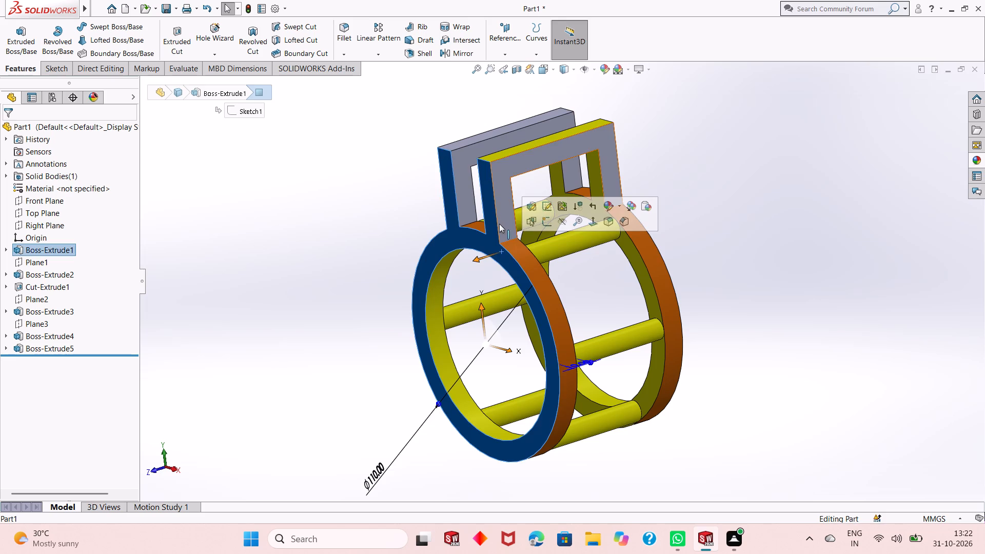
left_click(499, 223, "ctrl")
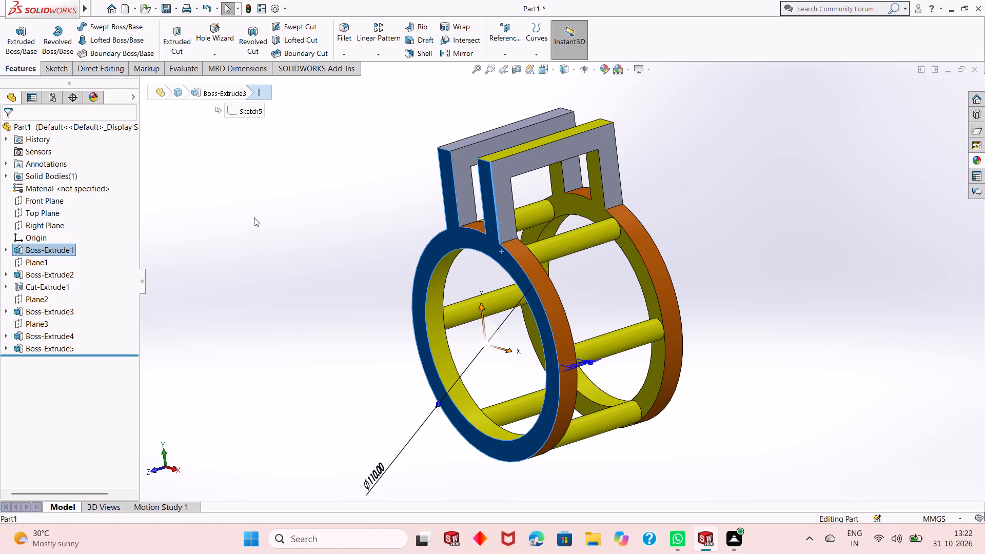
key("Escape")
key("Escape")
Select one ring's outer end face, the side faces of both U-shaped bridges and the uncoloured bridge's top face.
left_click(436, 242)
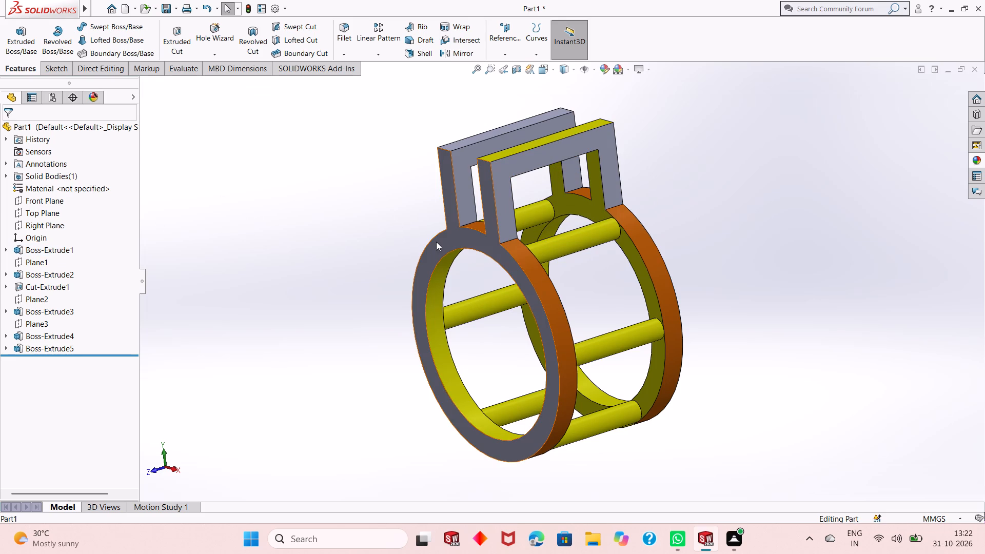
left_click(506, 175, "ctrl")
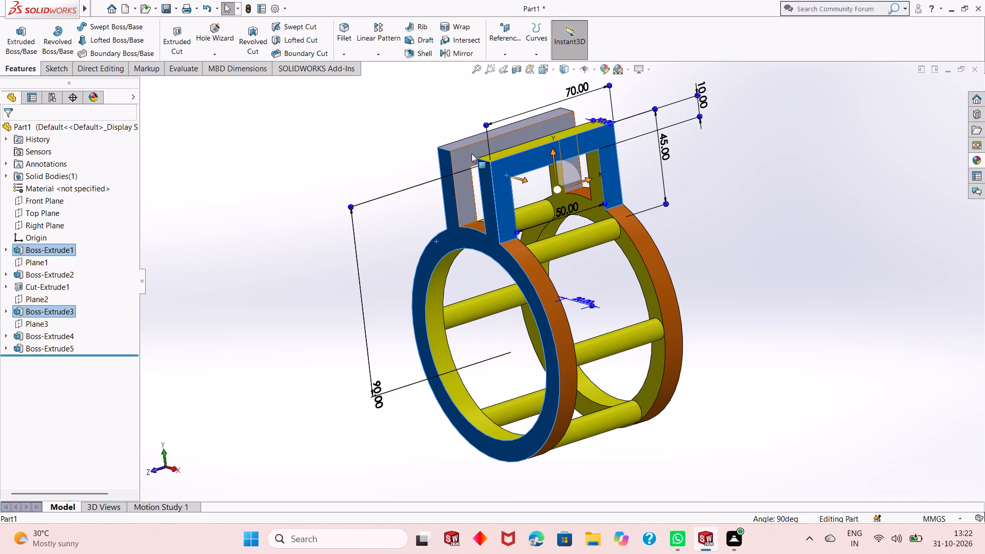
left_click(471, 153, "ctrl")
left_click(462, 145, "ctrl")
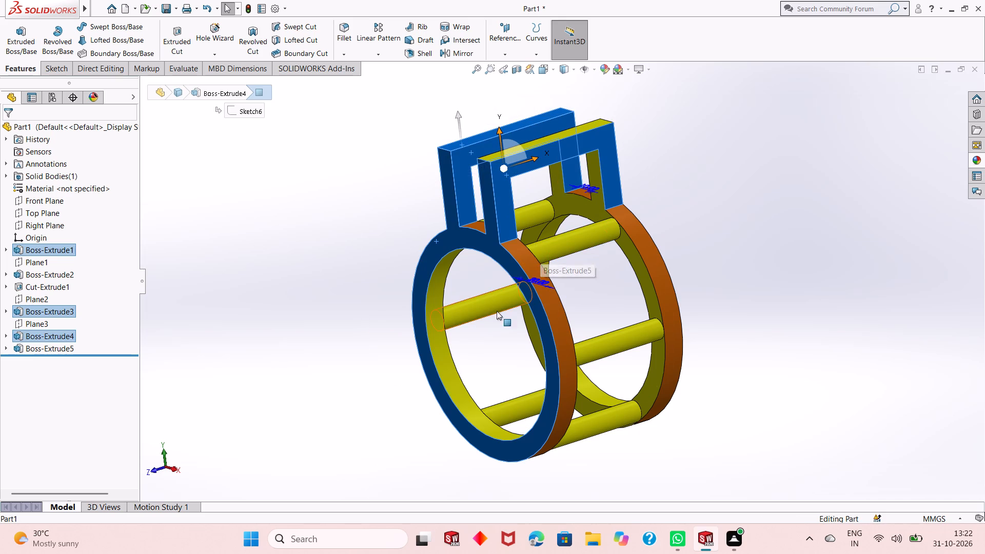
middle_click_drag(384, 308, 410, 283)
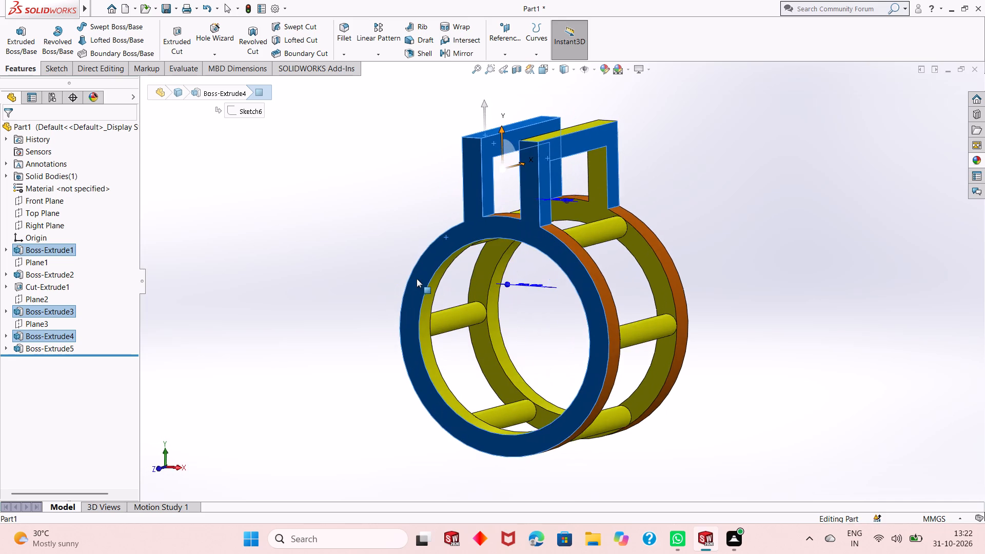
middle_click_drag(419, 278, 439, 268)
middle_click_drag(441, 266, 503, 290)
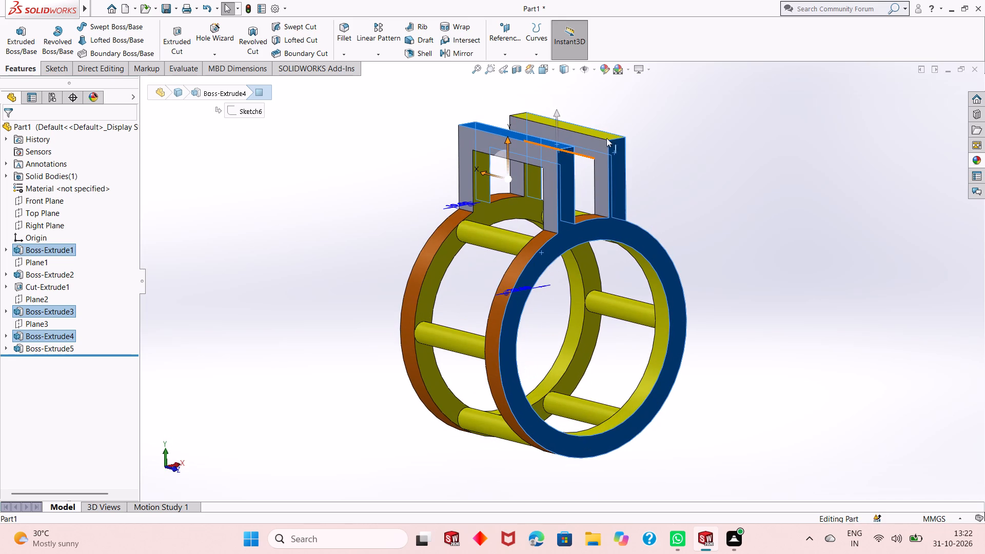
left_click(599, 150, "ctrl")
left_click(546, 159, "ctrl")
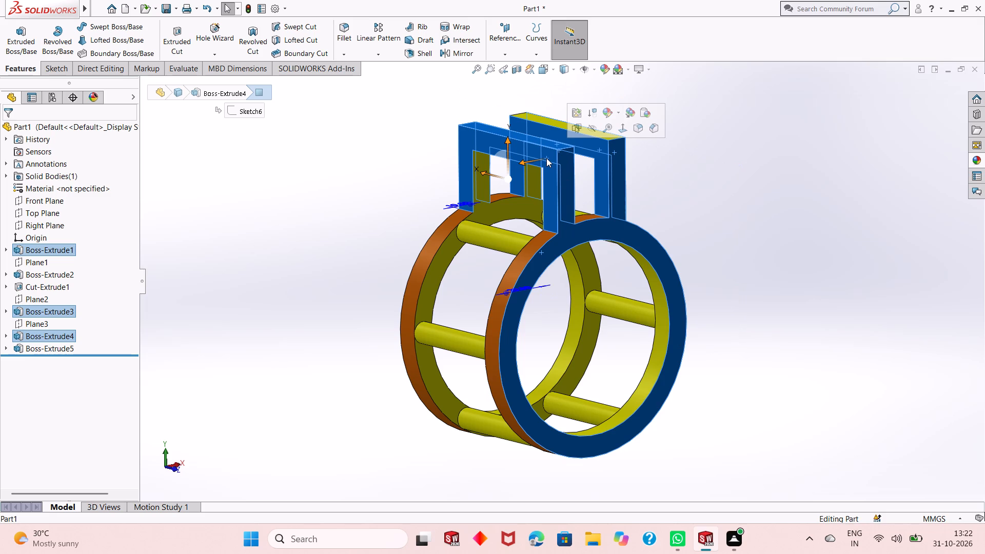
Add the outer end face of the opposite ring to the face selection.
middle_click_drag(411, 196, 412, 200)
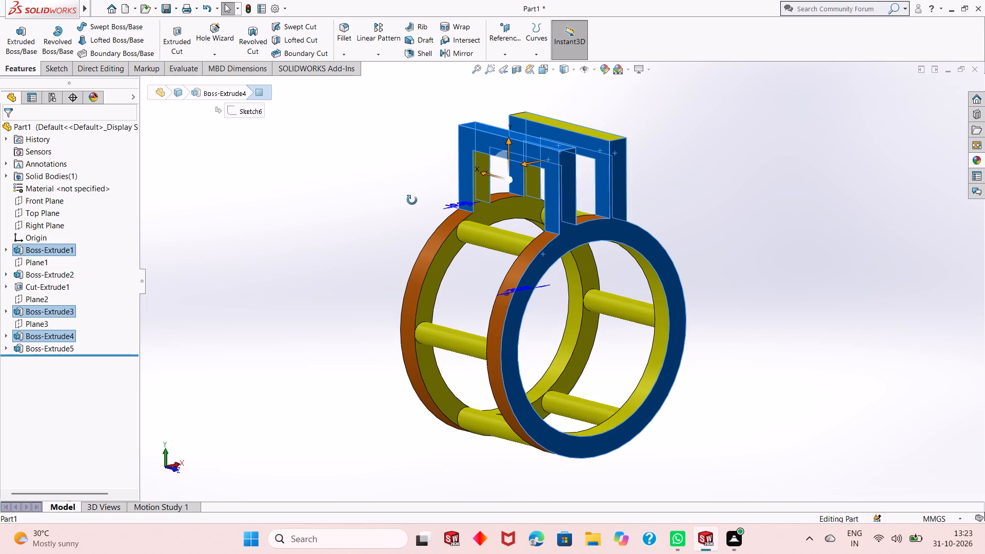
middle_click_drag(412, 200, 412, 202)
middle_click_drag(375, 225, 358, 230)
middle_click(655, 287)
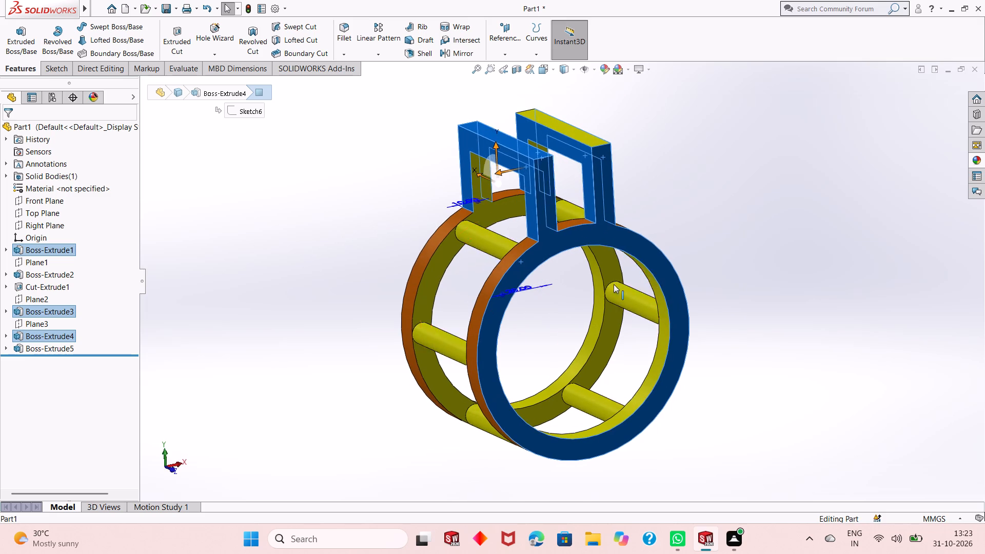
middle_click_drag(555, 289, 548, 289)
middle_click_drag(530, 293, 521, 295)
middle_click(521, 295)
middle_click_drag(547, 311, 374, 316)
scroll(372, 316, "up", 1)
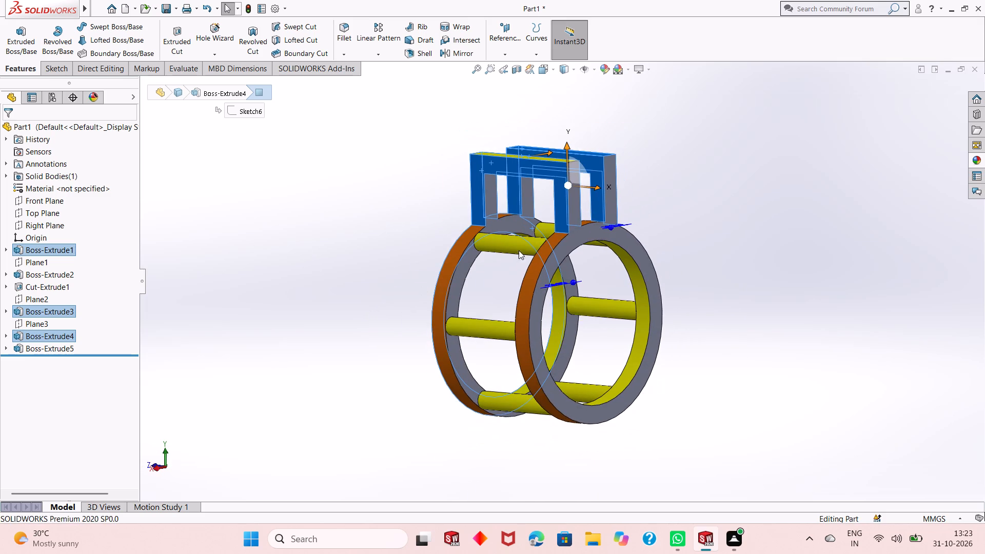
scroll(531, 269, "down", 1)
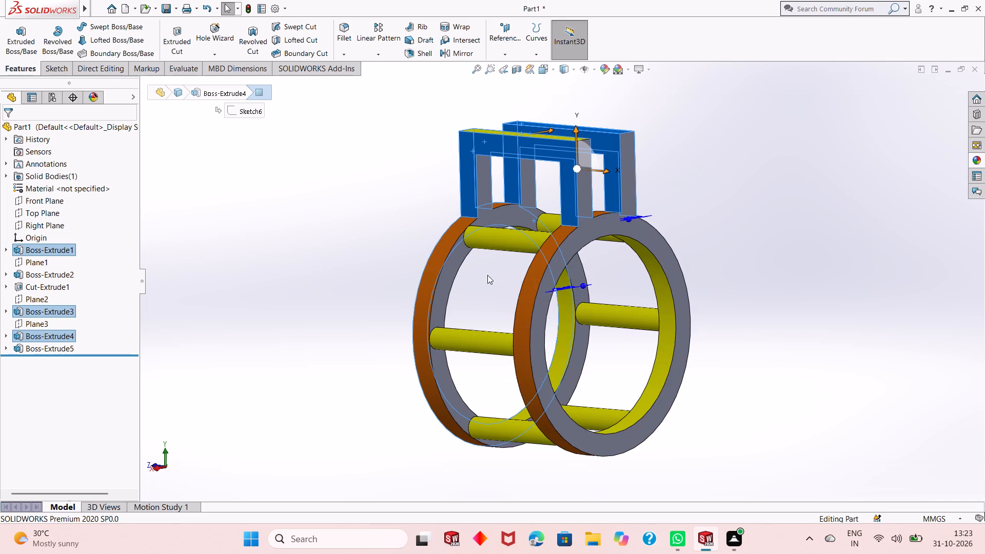
middle_click_drag(487, 275, 559, 255)
middle_click_drag(566, 255, 580, 255)
middle_click_drag(573, 259, 513, 288)
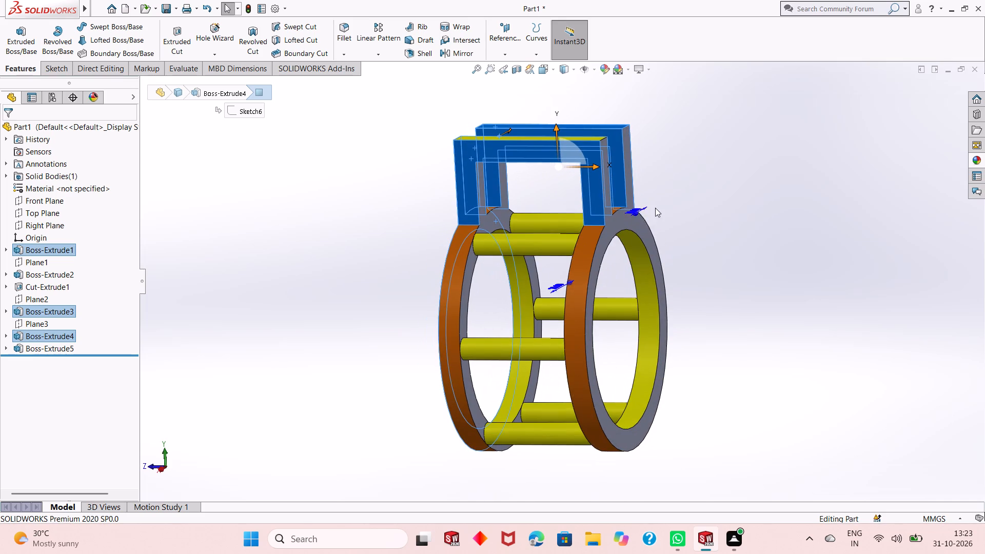
left_click(638, 221, "ctrl")
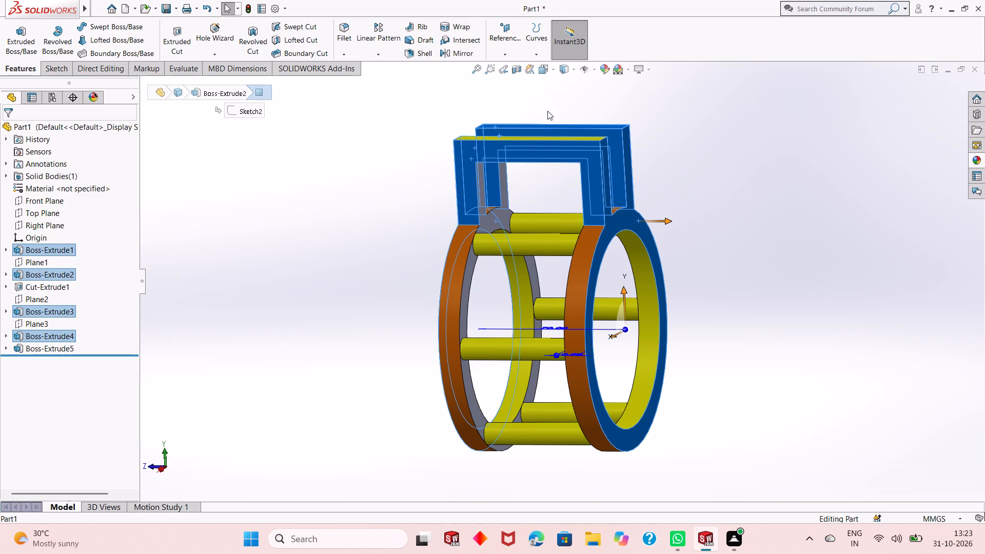
Apply a magenta colour appearance to the selected ring end faces and U-shaped bridge faces.
left_click(601, 69)
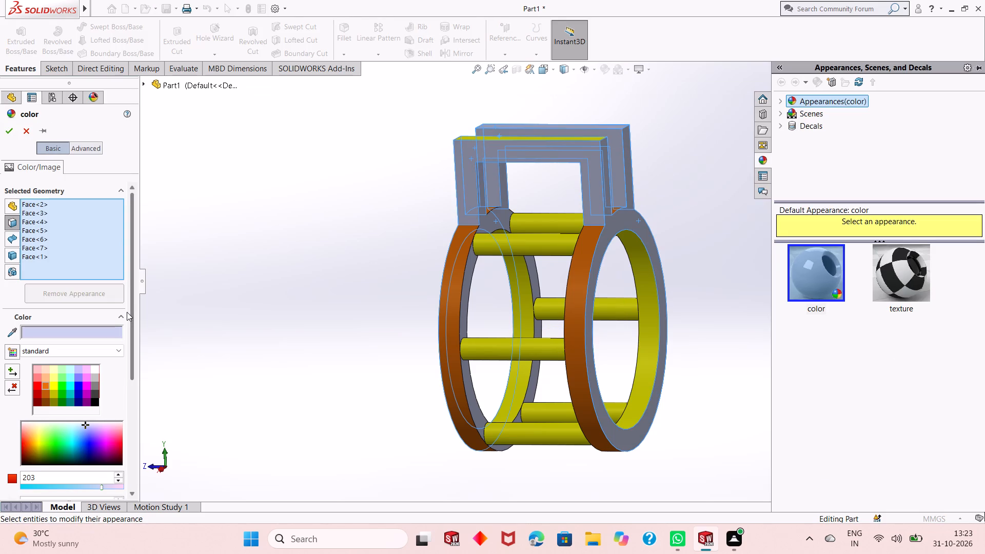
left_click(86, 380)
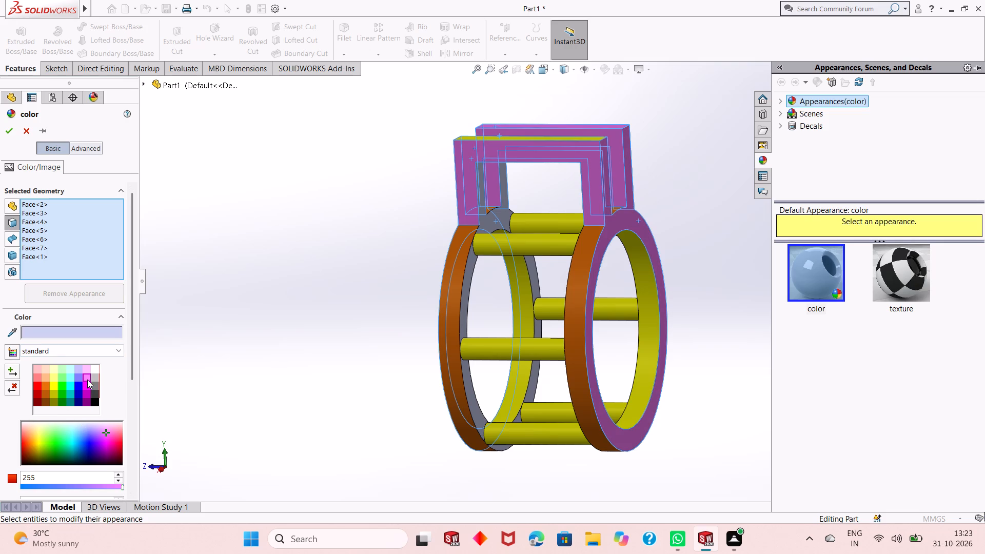
left_click(88, 384)
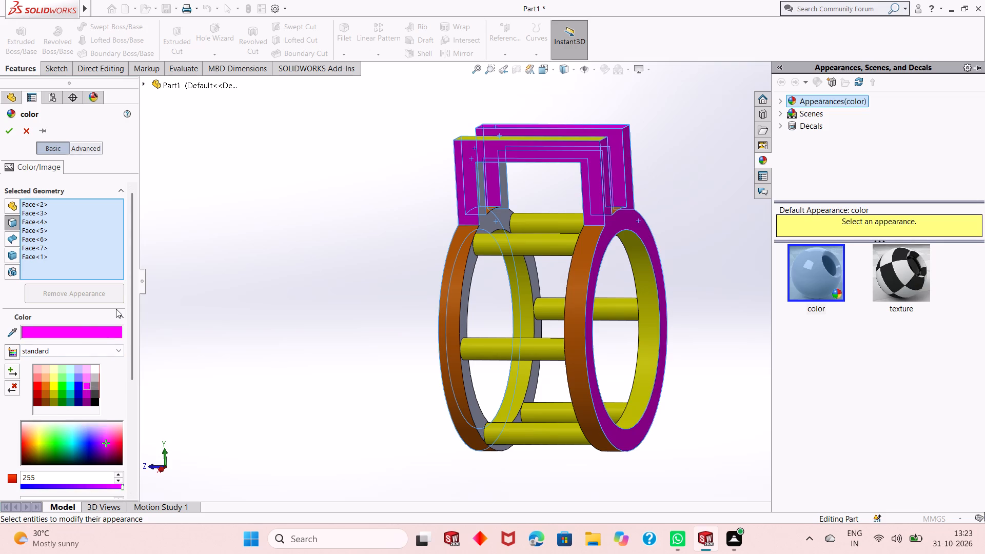
left_click(87, 379)
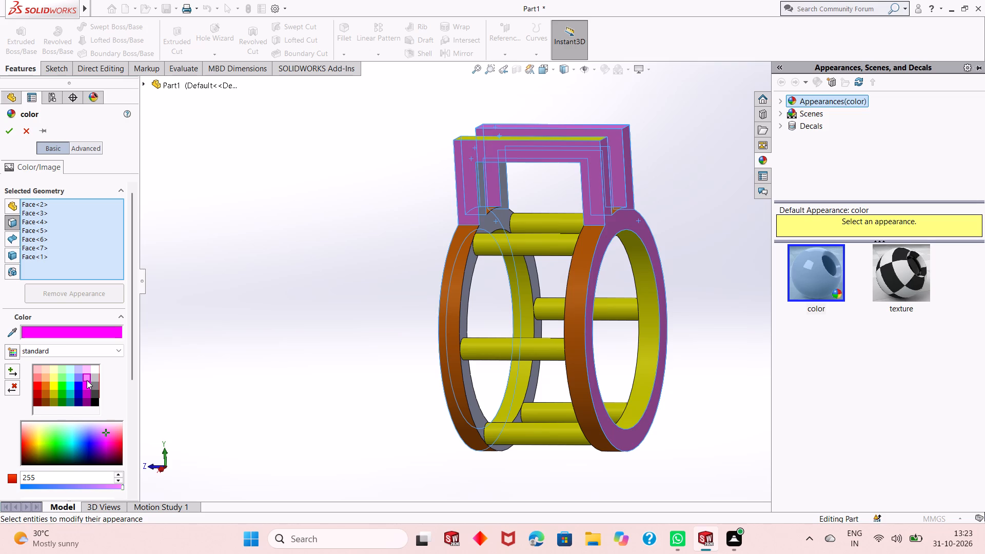
left_click(87, 386)
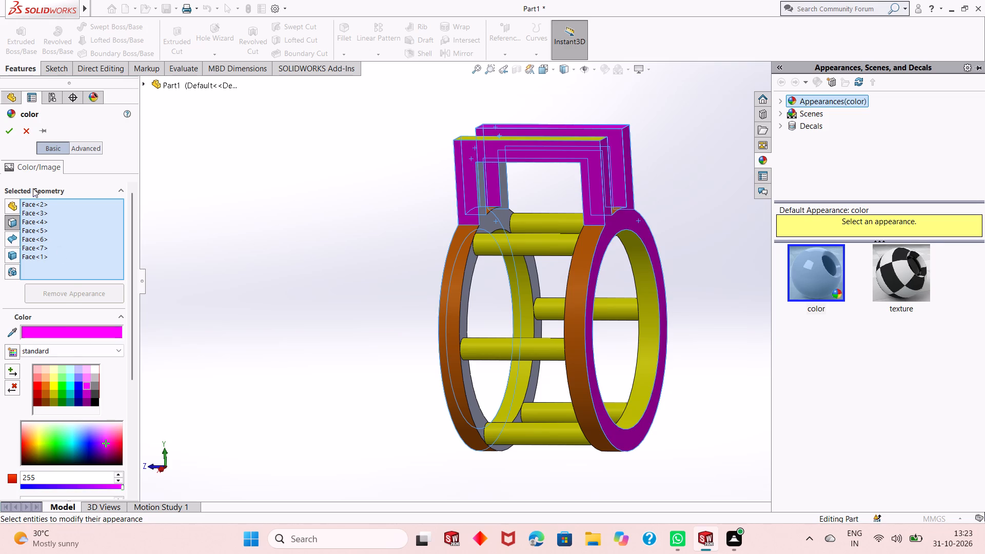
left_click(14, 133)
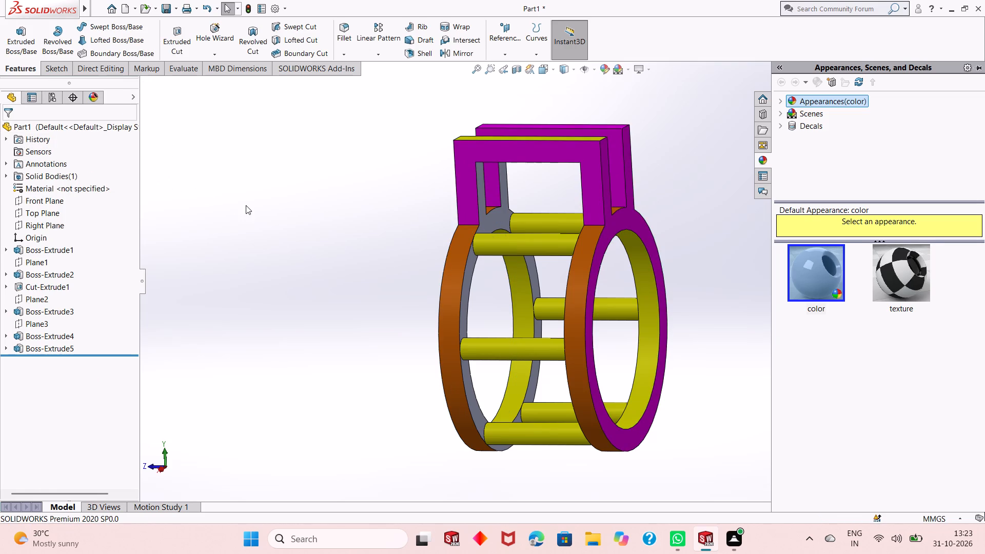
left_click(247, 205)
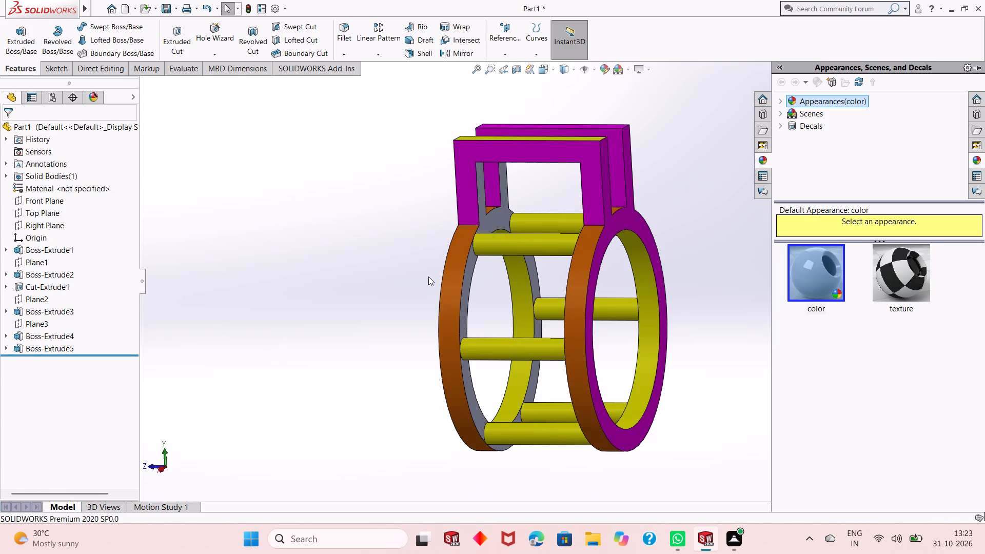
Colour yellow all sections of the grey face of the first ring that looks toward the opposite ring, including its bridge leg areas.
left_click(466, 285)
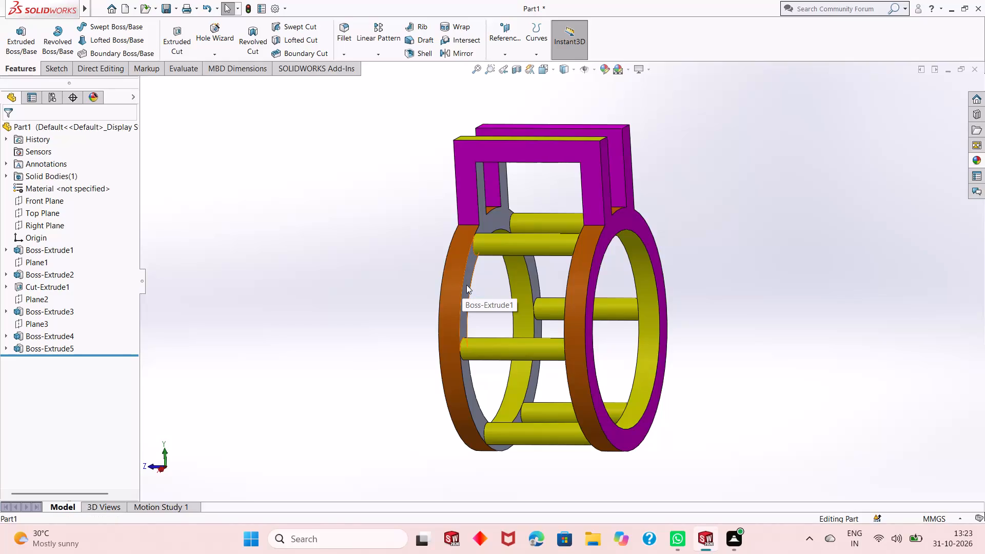
left_click(485, 224, "ctrl")
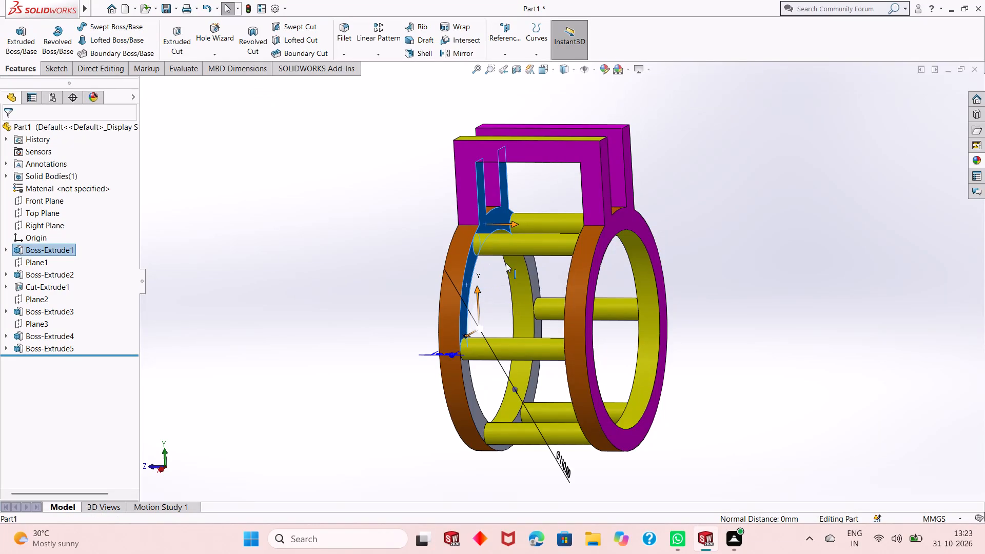
left_click(535, 273, "ctrl")
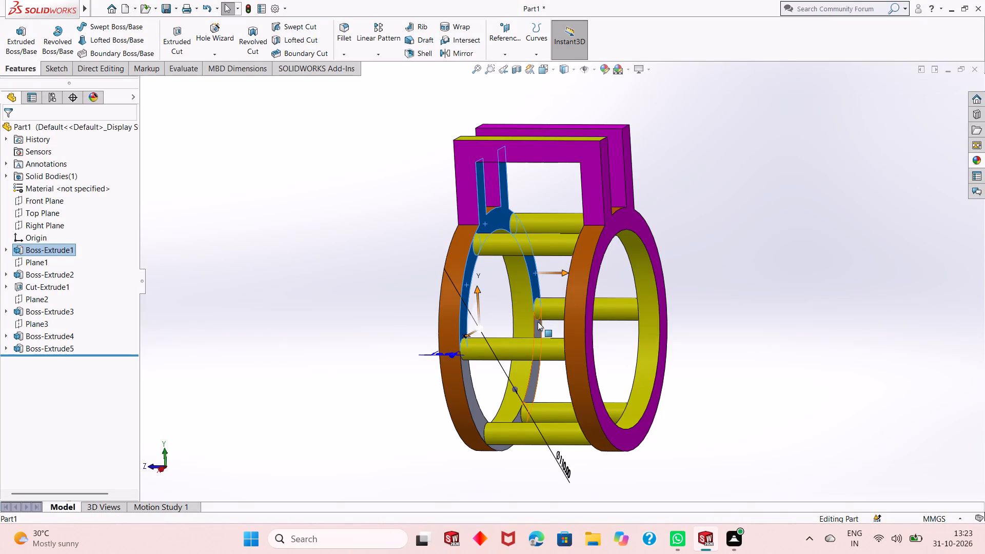
left_click(538, 322, "ctrl")
left_click(478, 415, "ctrl")
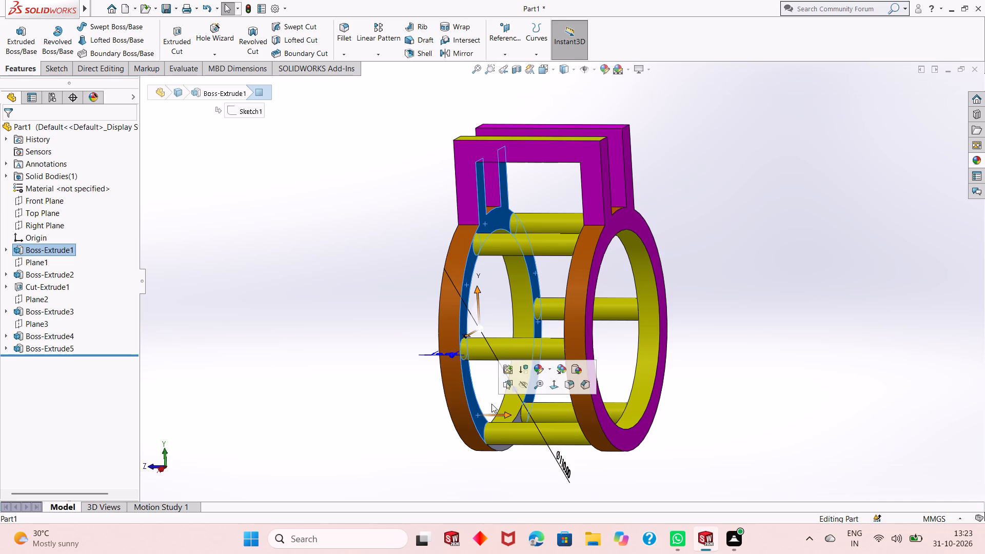
middle_click_drag(491, 404, 476, 420)
middle_click_drag(474, 421, 468, 424)
middle_click_drag(515, 408, 482, 451)
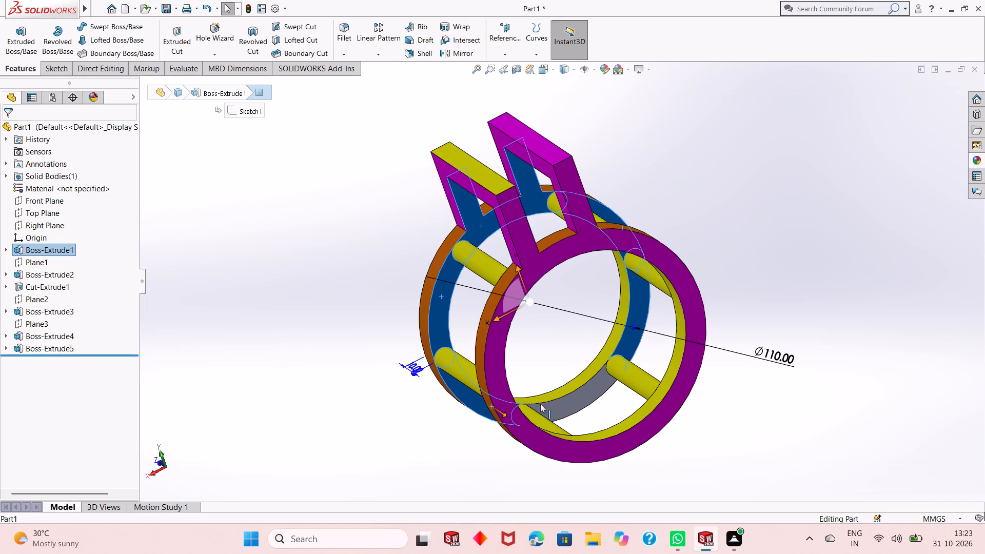
left_click(567, 404, "ctrl")
middle_click_drag(538, 401, 570, 324)
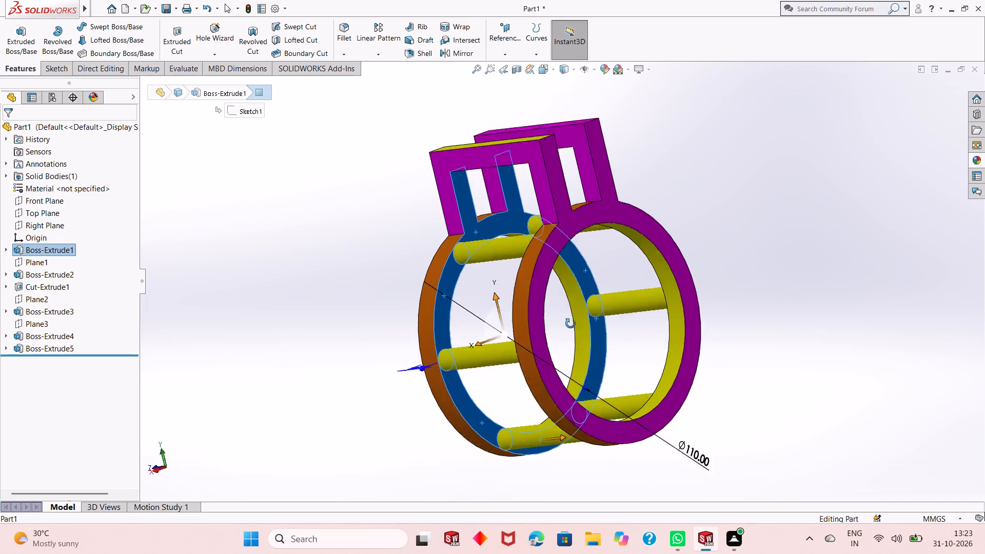
middle_click_drag(570, 324, 576, 314)
middle_click_drag(576, 314, 562, 358)
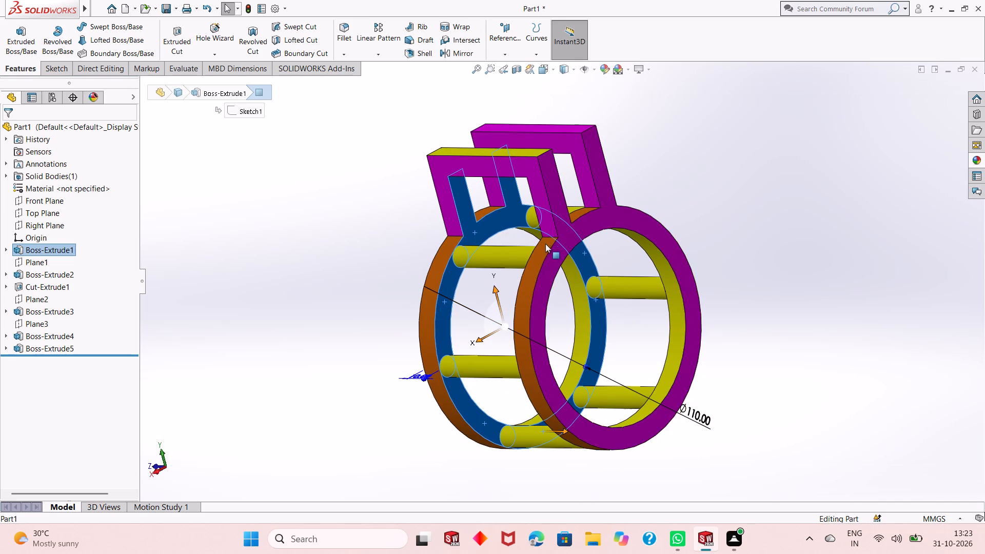
scroll(545, 248, "down", 2)
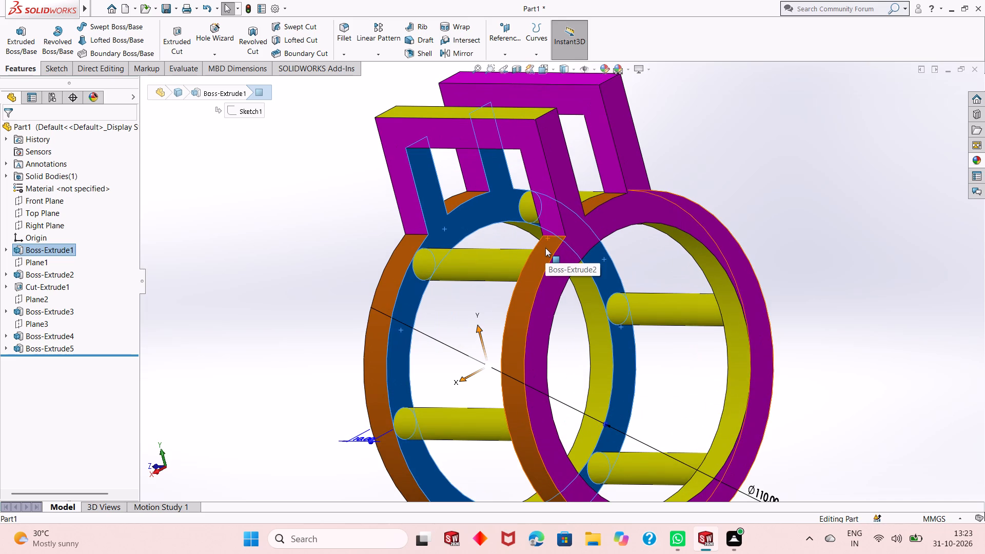
scroll(545, 248, "up", 1)
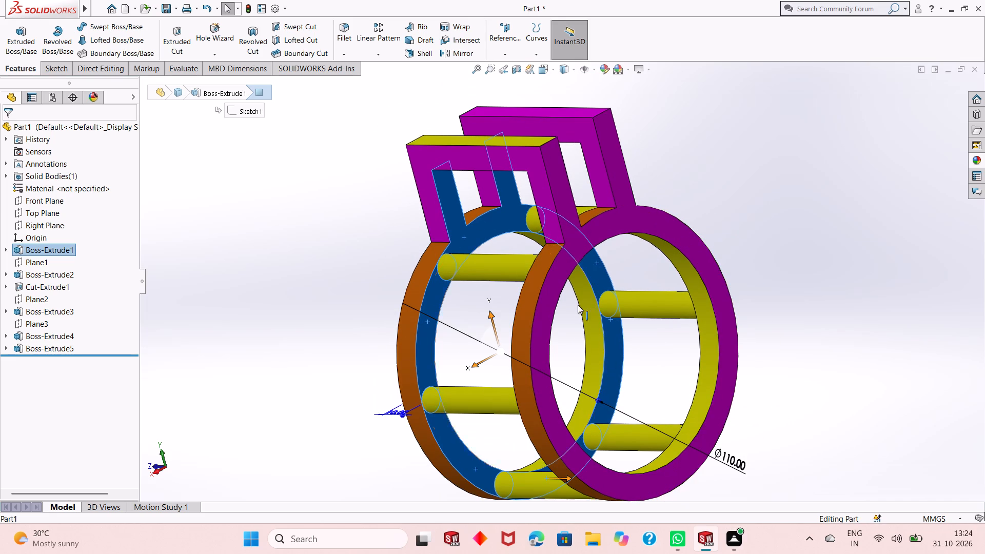
scroll(557, 288, "up", 1)
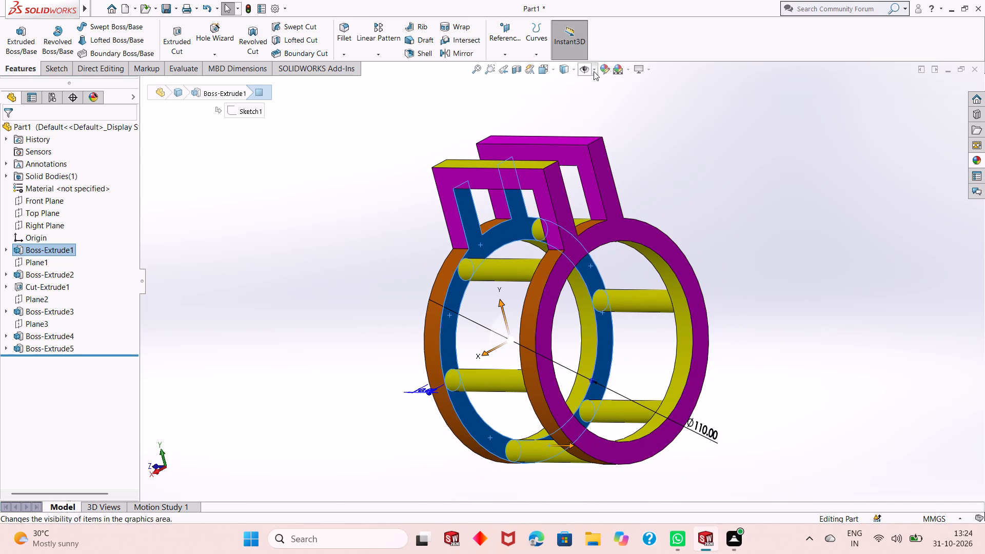
left_click(603, 71)
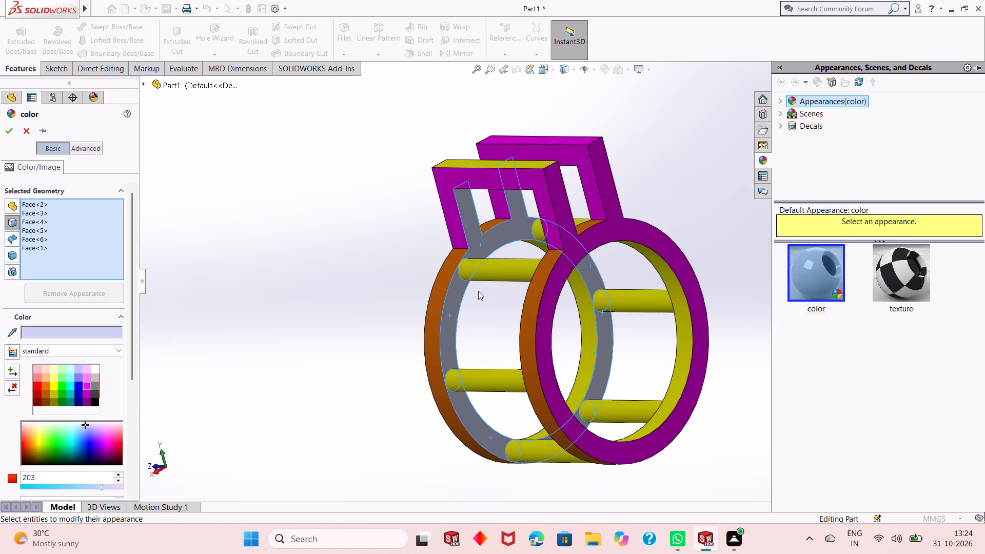
left_click(53, 387)
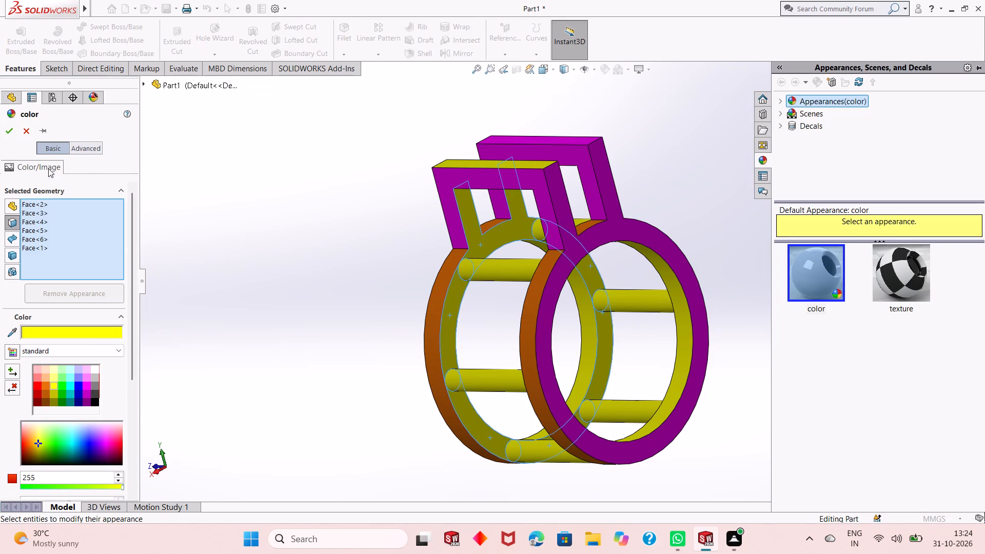
left_click(9, 136)
left_click(319, 302)
Examine the fully coloured ring assembly from several angles and distances to check the face colours.
scroll(464, 370, "up", 2)
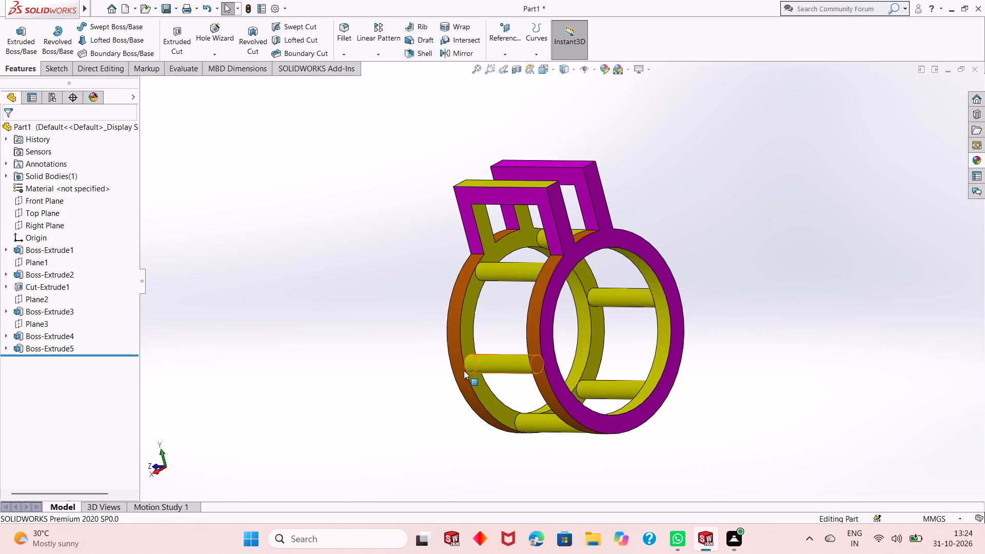
middle_click_drag(513, 402, 712, 334)
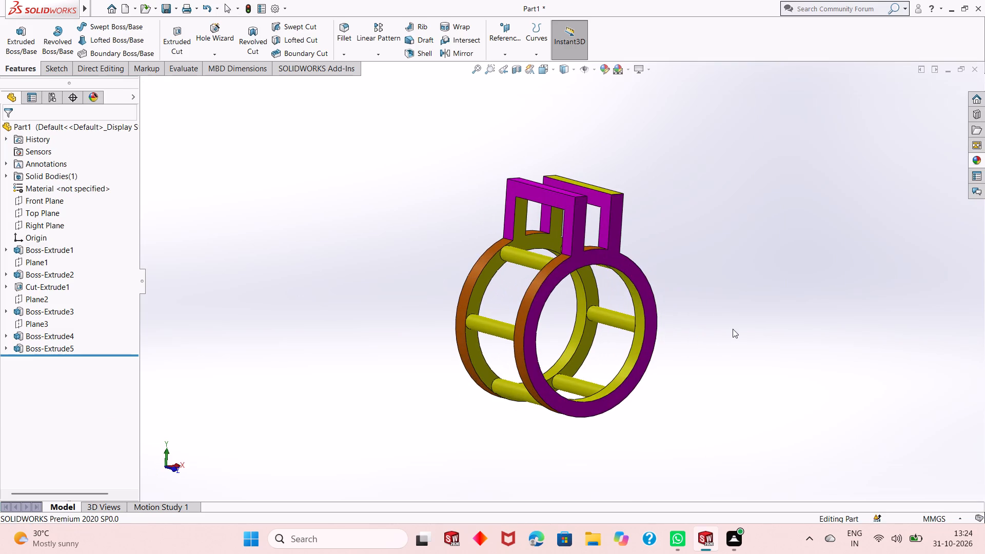
middle_click_drag(703, 343, 593, 383)
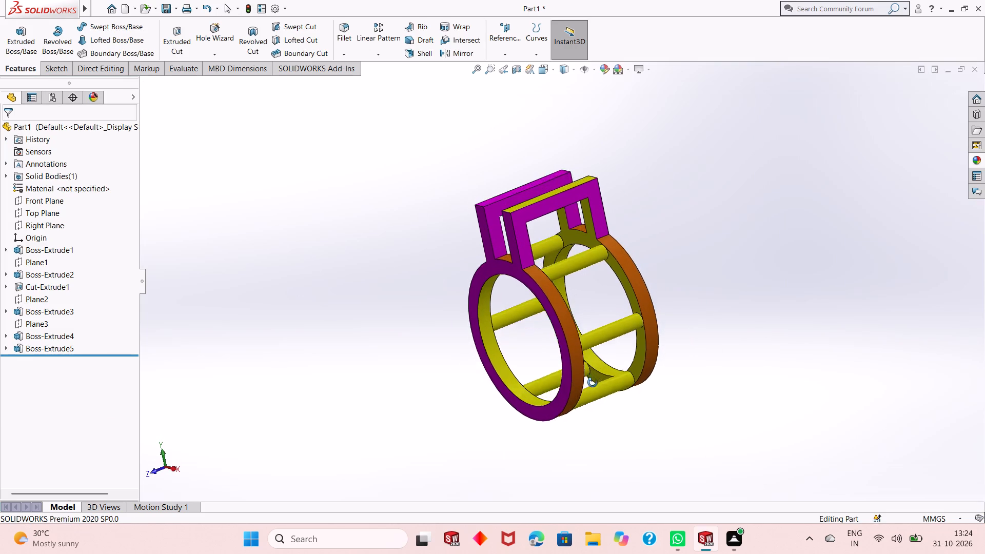
middle_click_drag(593, 383, 597, 355)
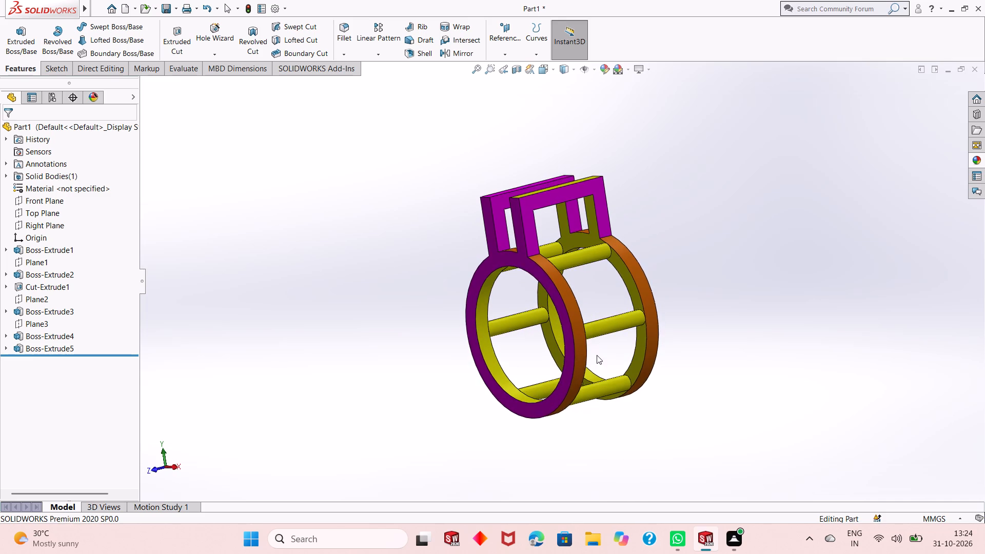
scroll(588, 261, "down", 2)
scroll(569, 310, "up", 1)
middle_click(569, 310)
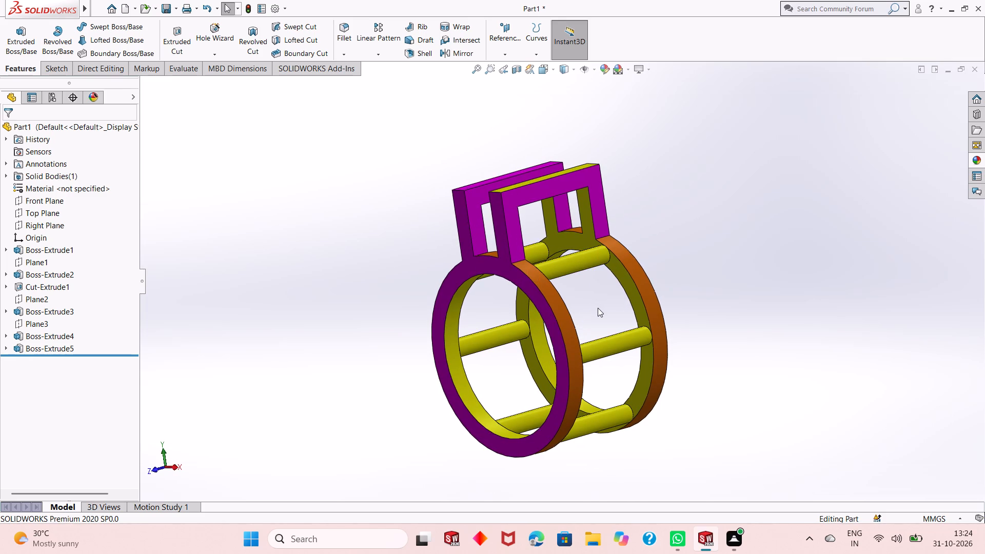
middle_click_drag(598, 308, 637, 312)
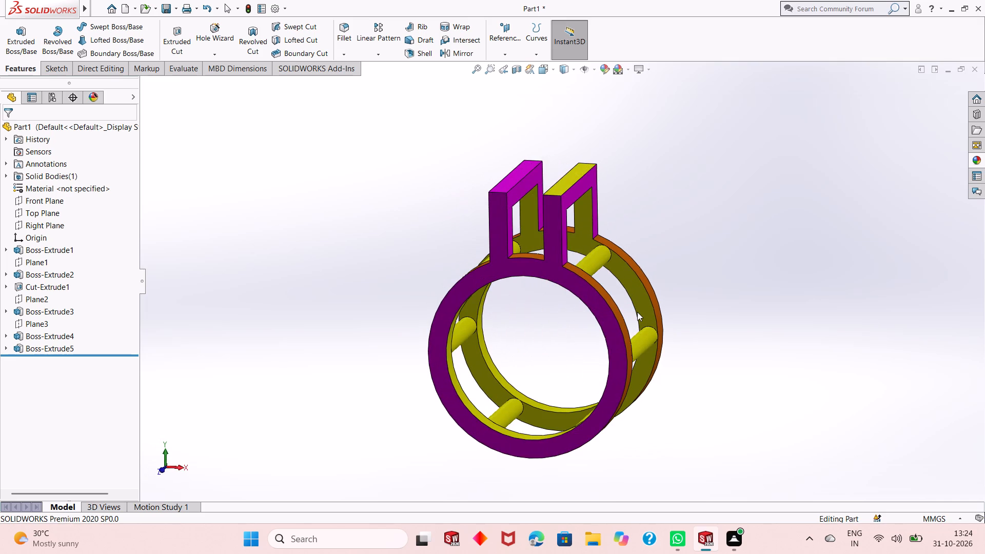
middle_click_drag(637, 312, 624, 315)
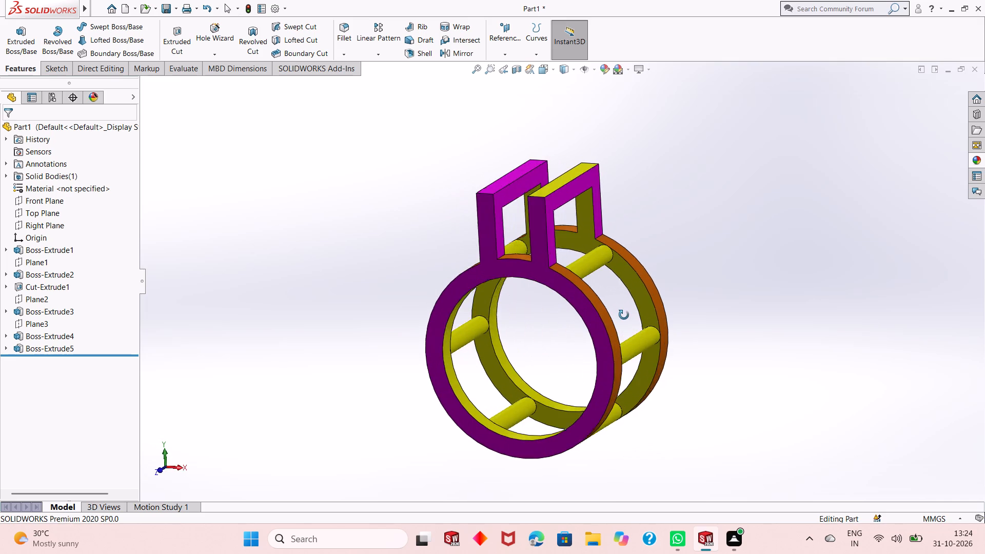
middle_click_drag(624, 315, 558, 331)
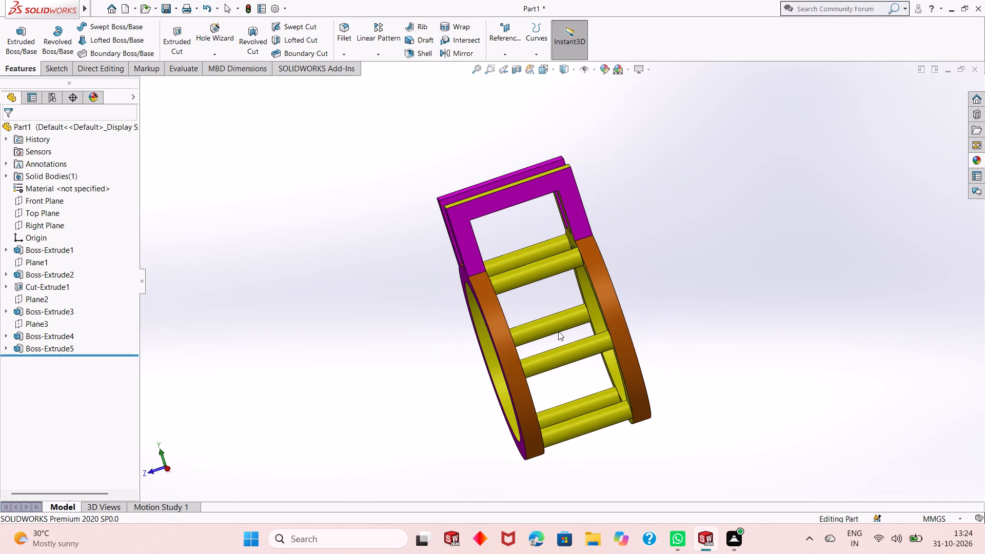
middle_click_drag(555, 328, 574, 313)
middle_click_drag(575, 312, 598, 292)
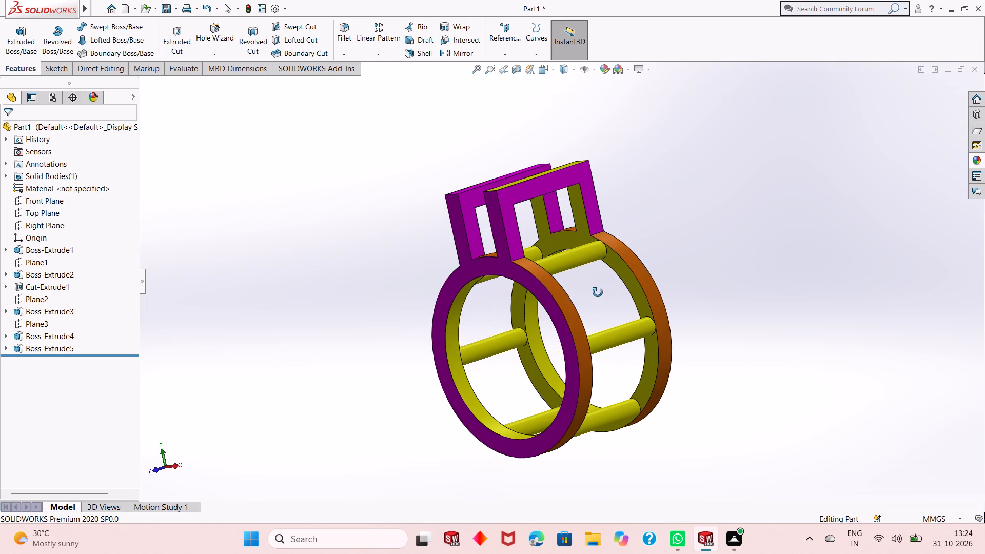
middle_click_drag(598, 292, 580, 320)
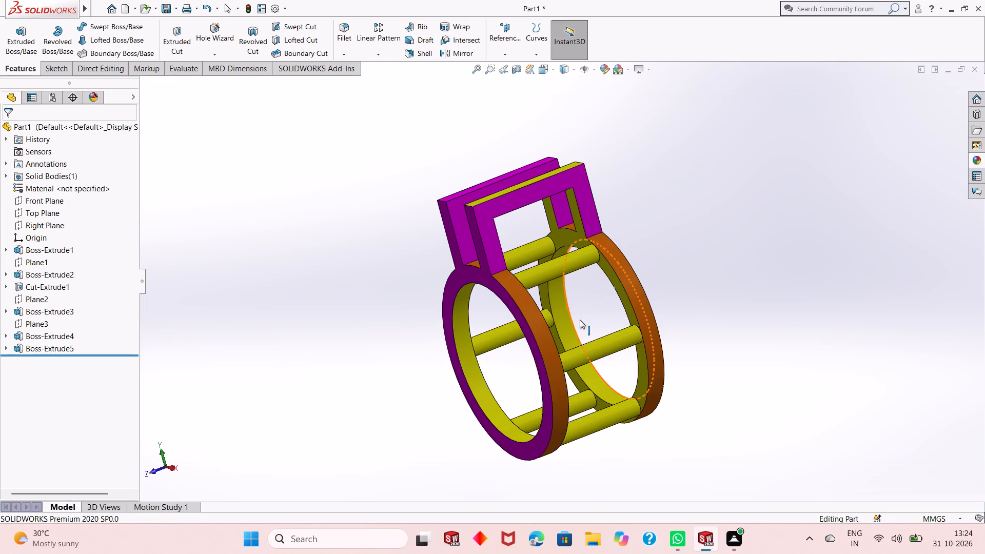
middle_click_drag(579, 321, 623, 281)
middle_click_drag(630, 283, 630, 284)
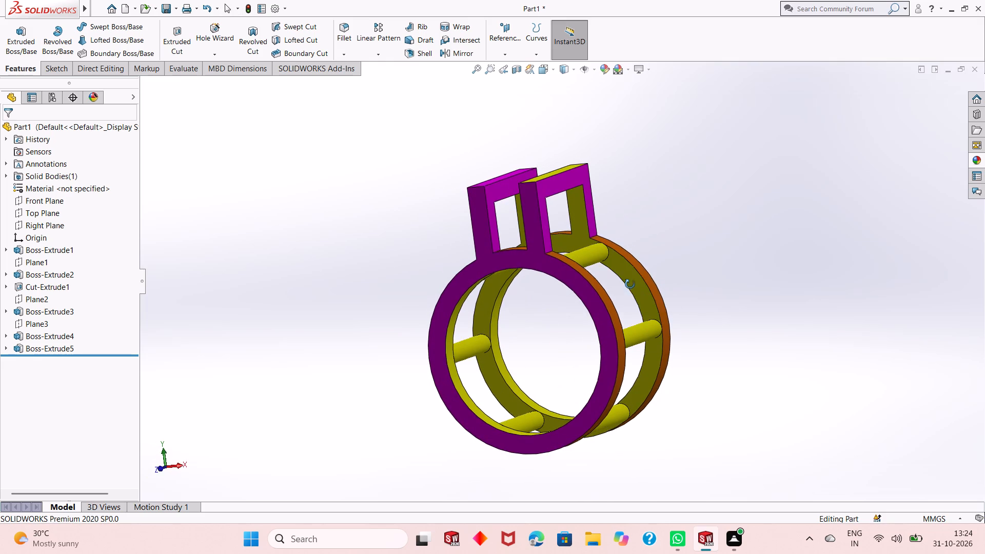
middle_click_drag(630, 284, 615, 300)
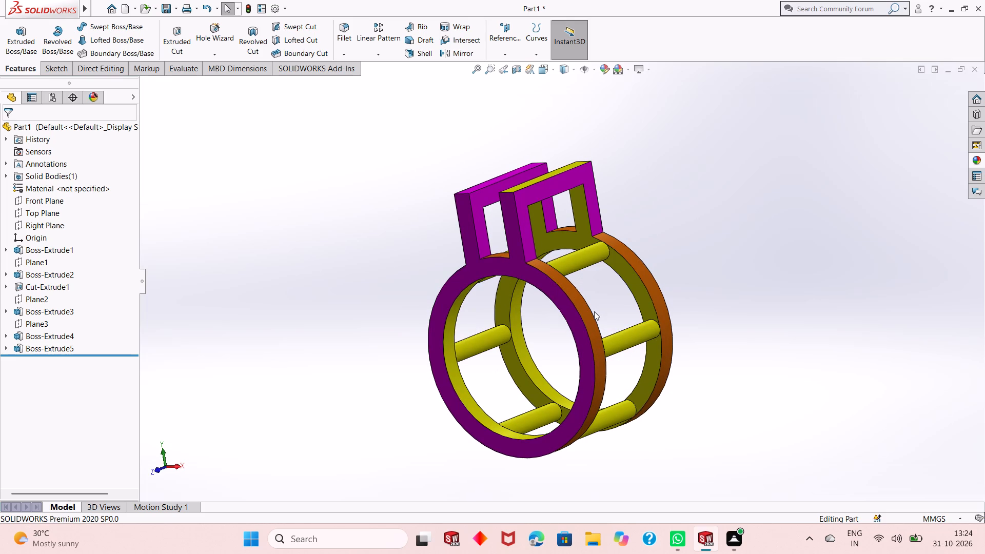
middle_click_drag(594, 311, 603, 306)
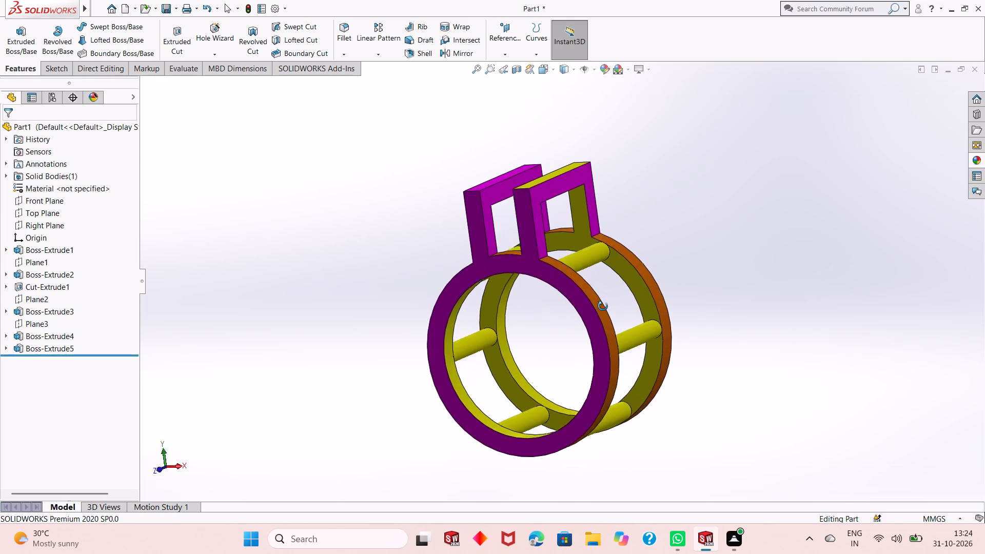
middle_click_drag(603, 306, 582, 312)
scroll(584, 283, "down", 2)
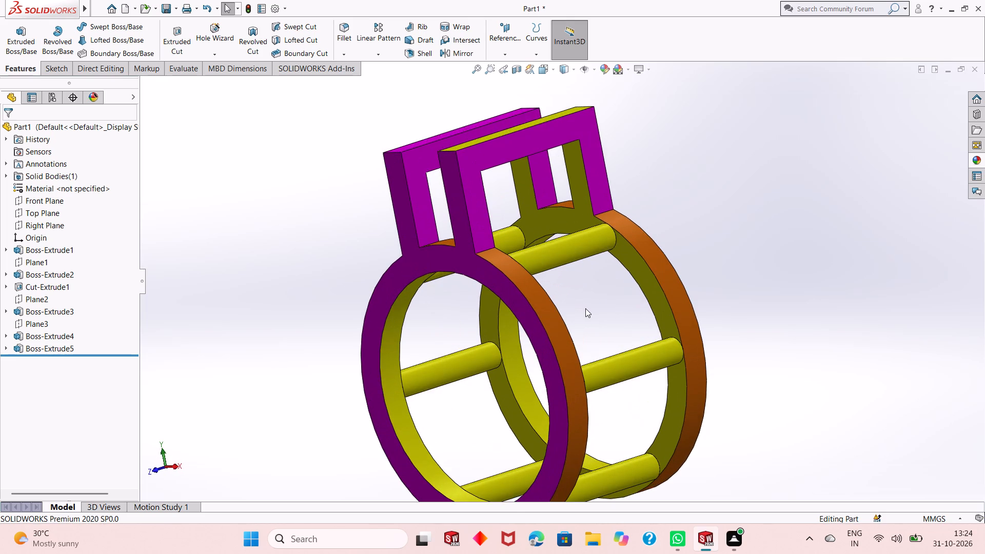
scroll(585, 308, "up", 3)
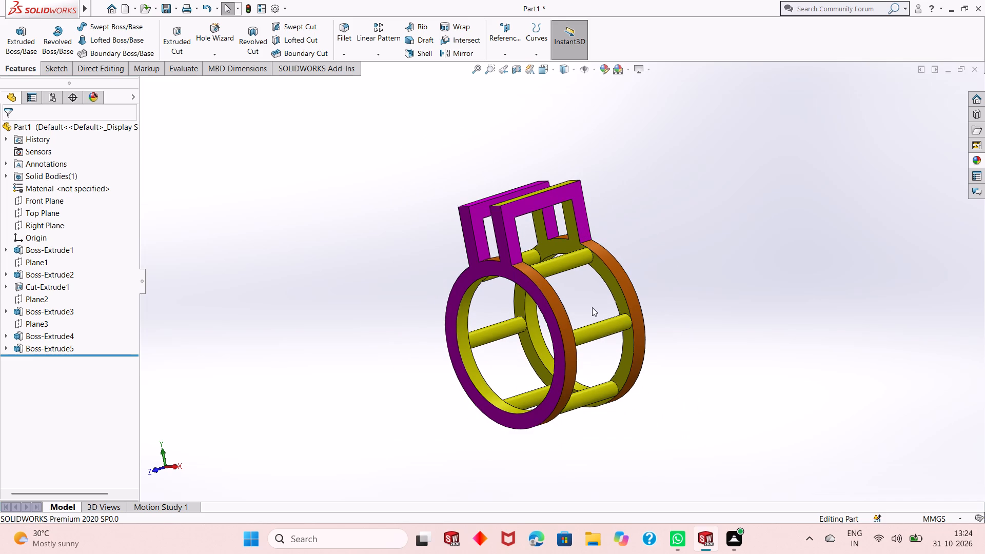
middle_click_drag(582, 308, 595, 302)
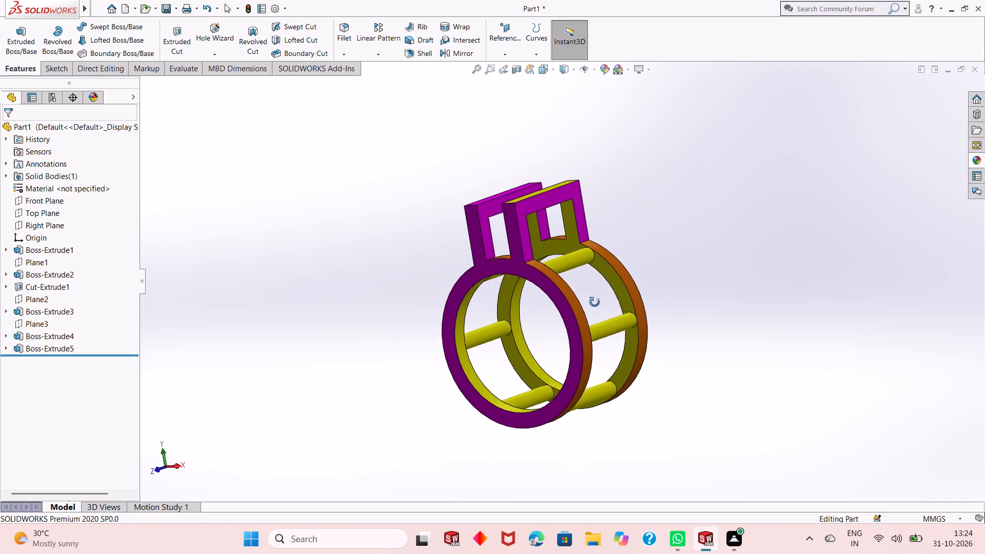
Save the part under the name "Cage clamp fixture" as a SOLIDWORKS part in the Dp SolidWorks folder.
middle_click_drag(595, 302, 563, 309)
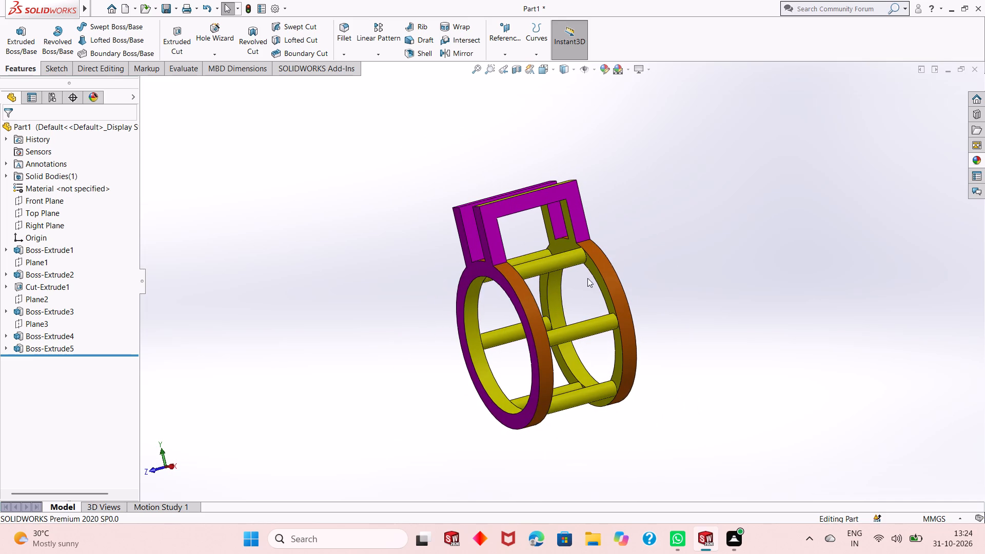
key("Escape")
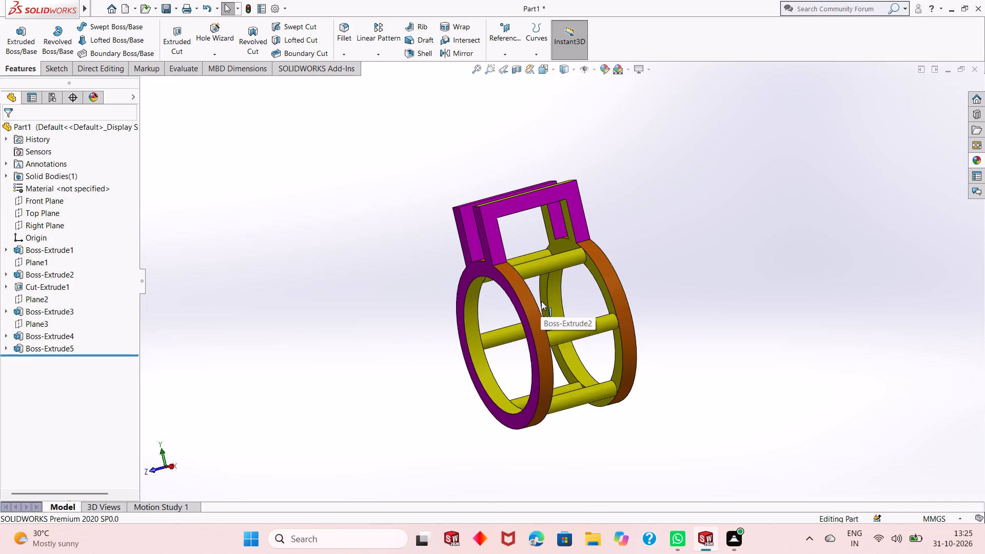
scroll(553, 298, "down", 3)
scroll(547, 314, "up", 3)
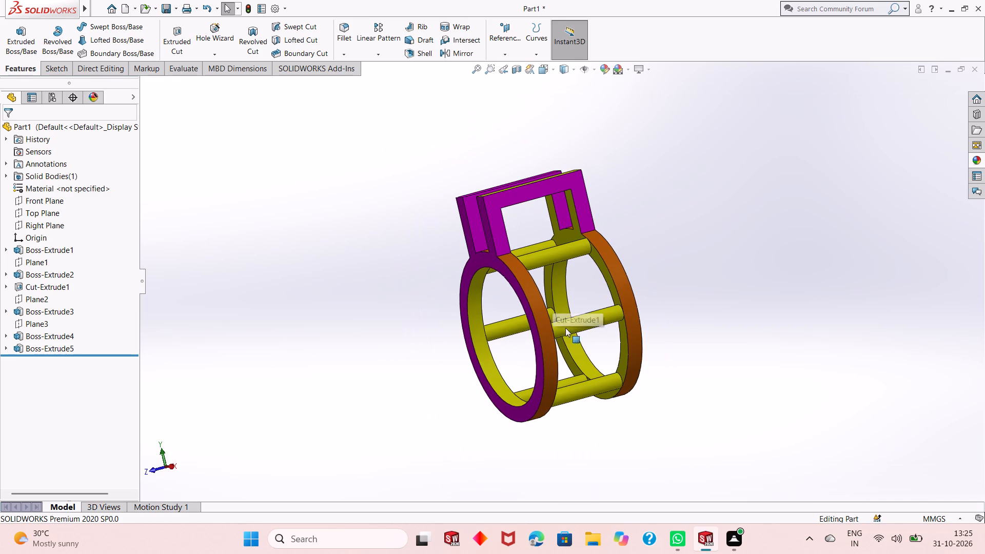
middle_click_drag(598, 343, 616, 328)
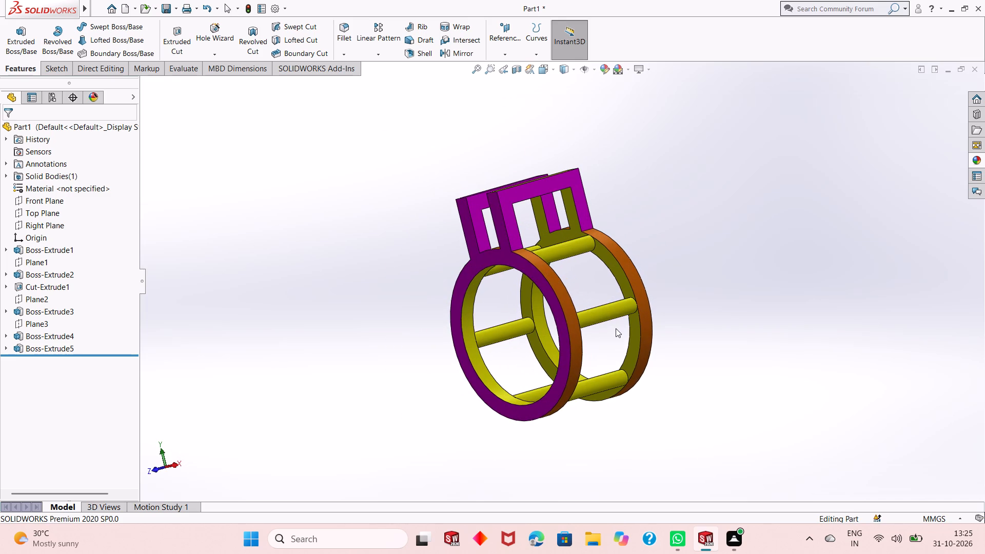
key("ctrl+s")
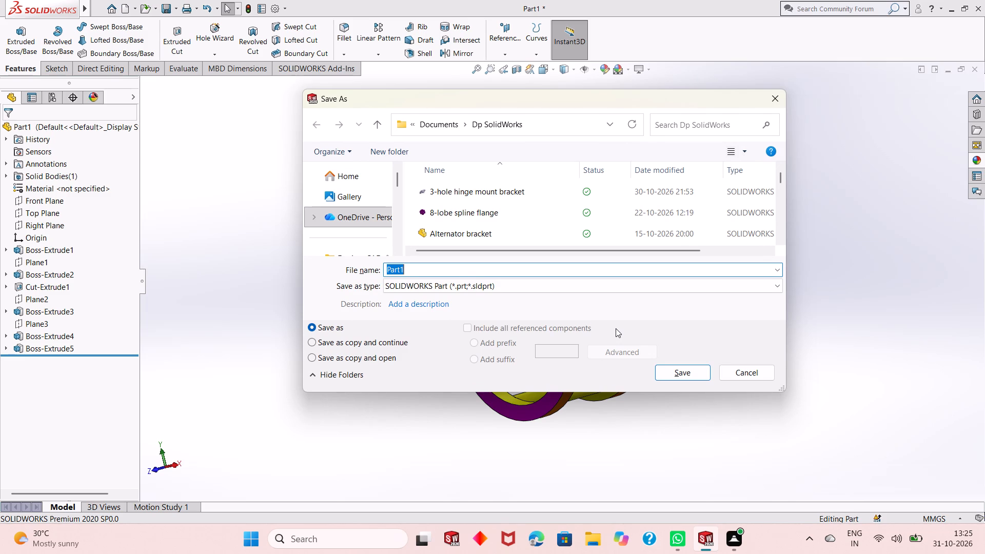
type("Cage clamp")
key("space")
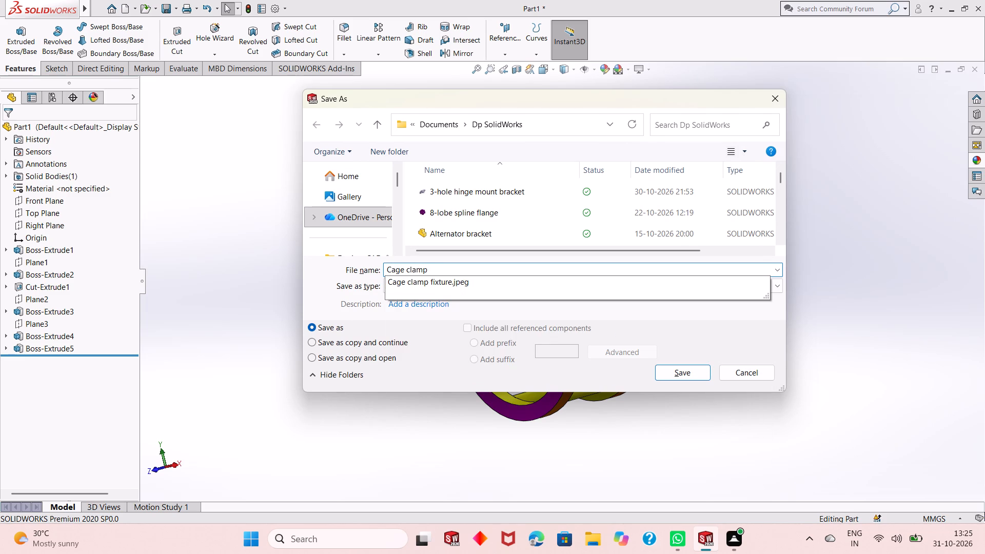
type("fixtiure")
key("BackSpace")
key("BackSpace")
key("BackSpace")
key("BackSpace")
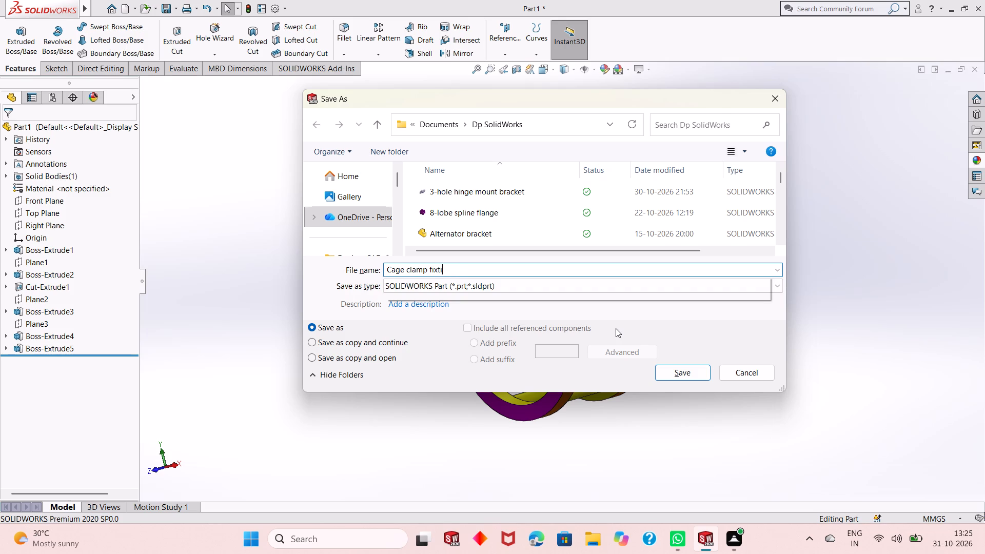
type("ure")
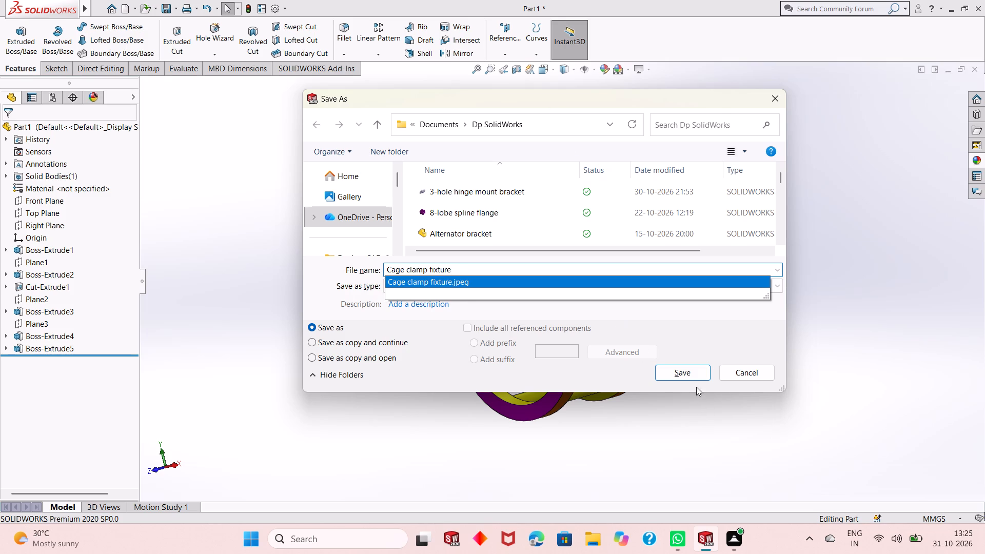
left_click(688, 372)
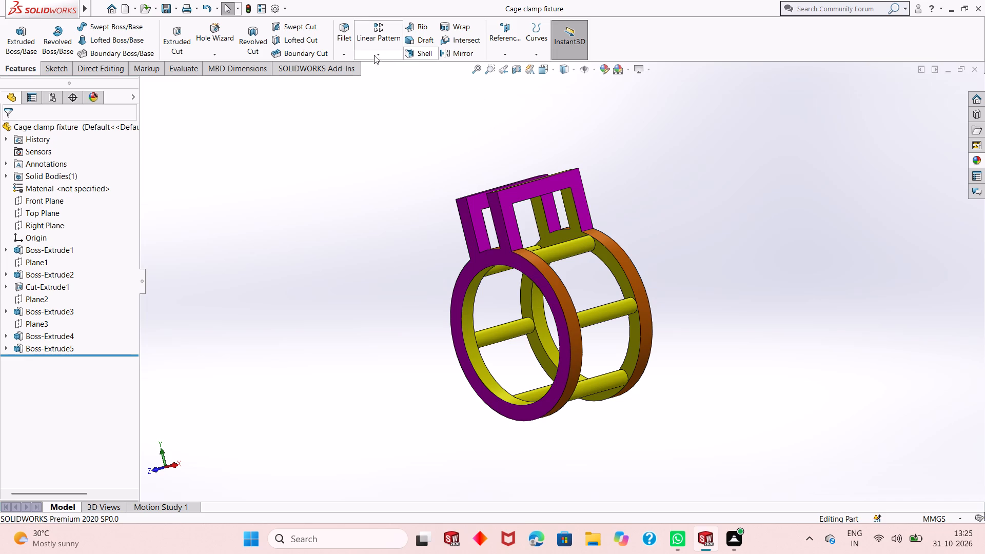
Save a PDF copy of the model as "Cage clamp fixture" in the same Dp SolidWorks folder.
left_click(175, 11)
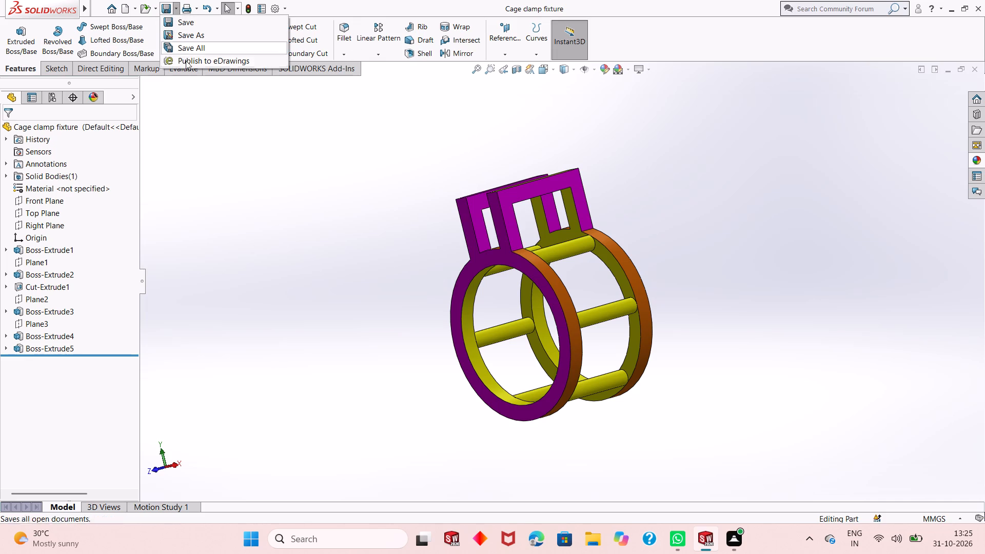
left_click(196, 38)
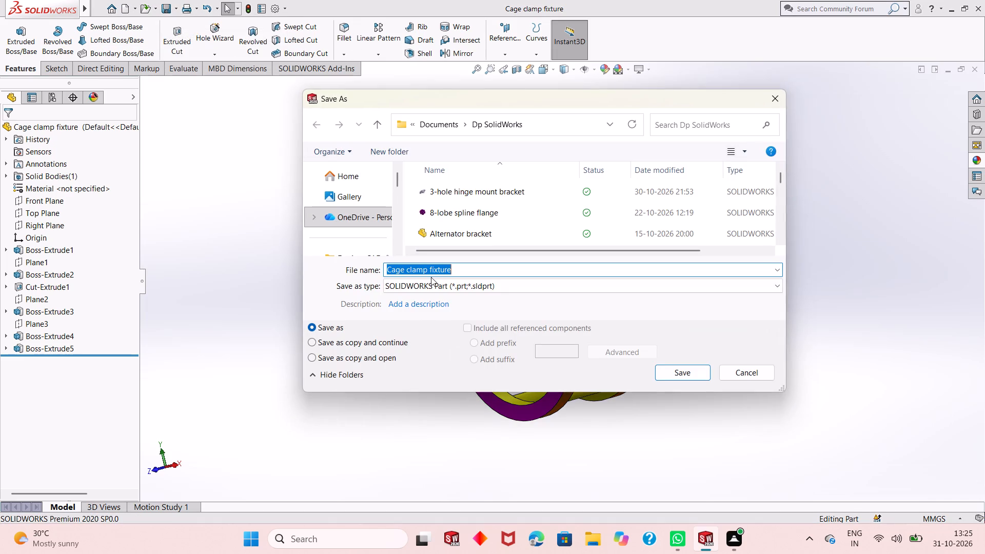
left_click(500, 290)
left_click(504, 77)
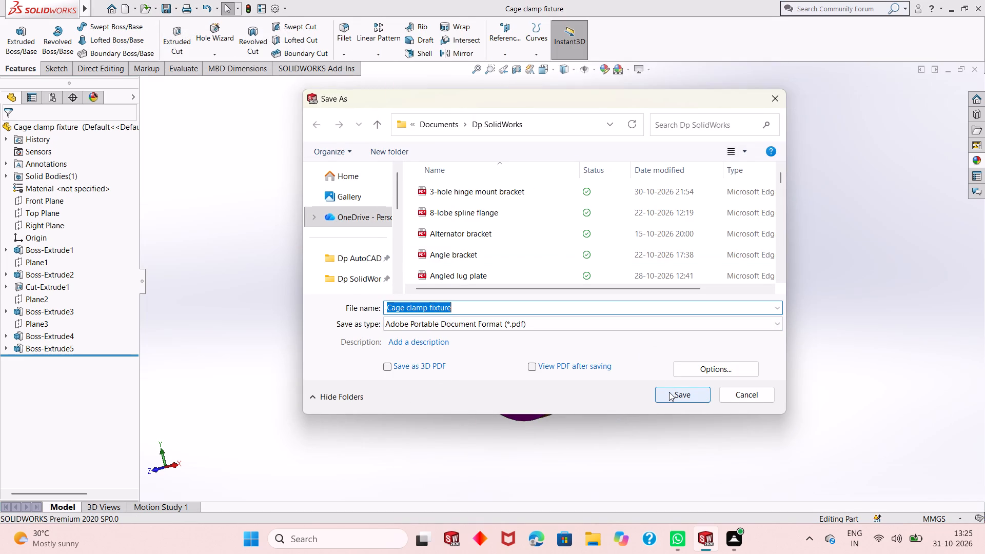
left_click(669, 393)
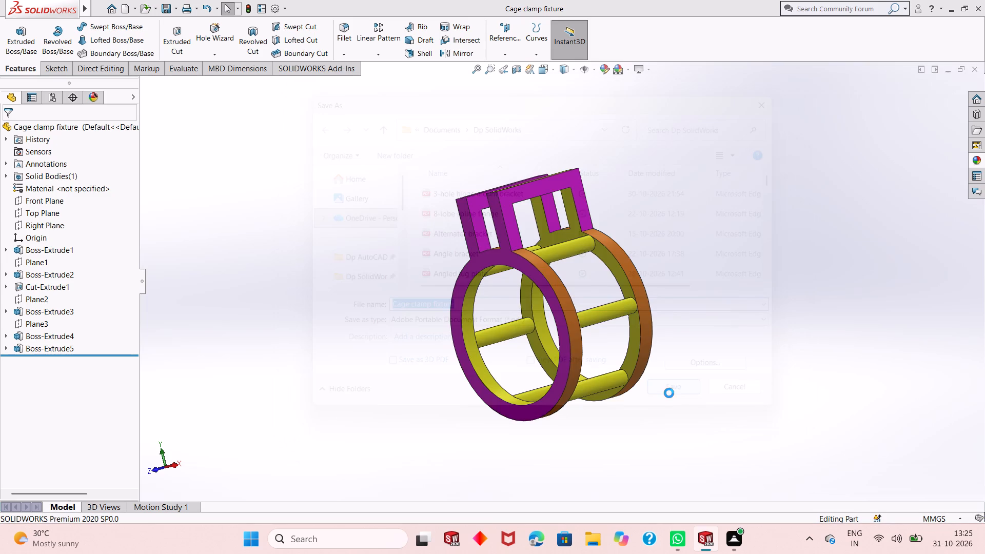